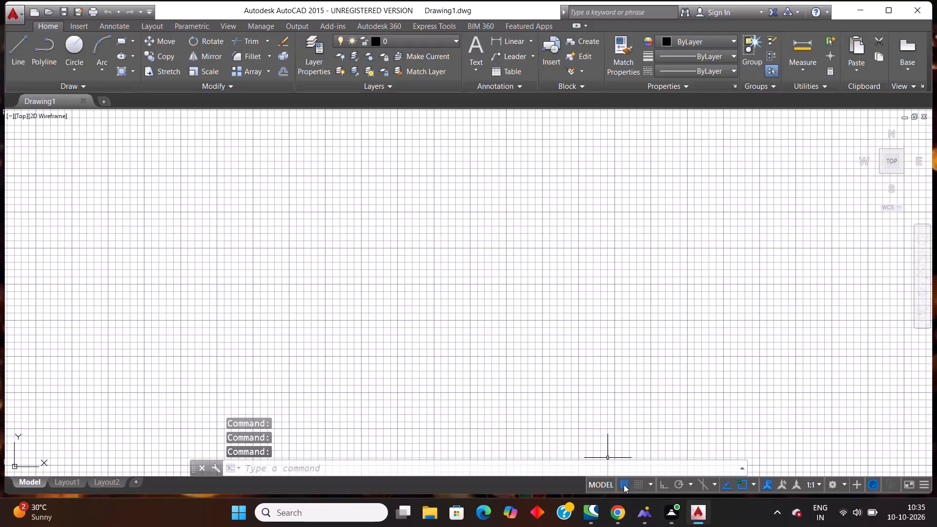
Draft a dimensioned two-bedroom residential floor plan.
Turn off the grid display in the empty Drawing1.
click(624, 485)
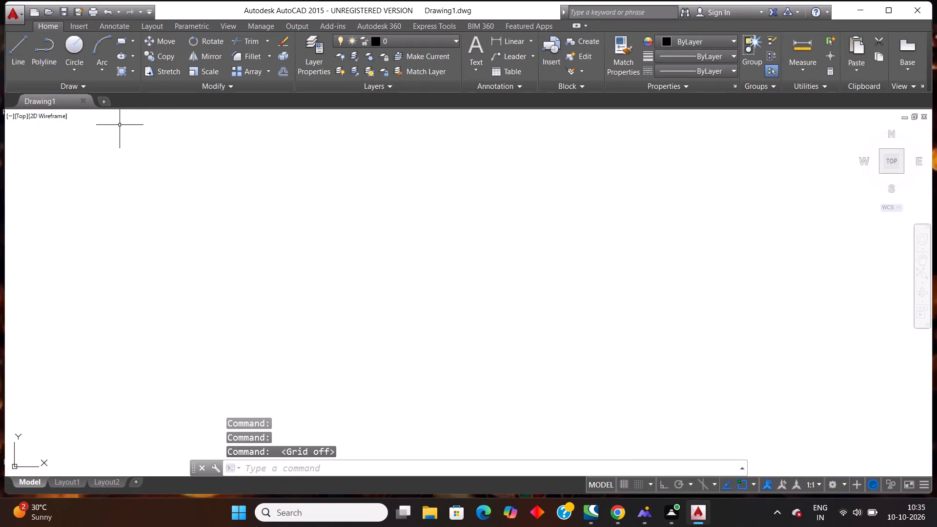
Open a new tab beside Drawing1 to access the start page and recent documents.
click(102, 101)
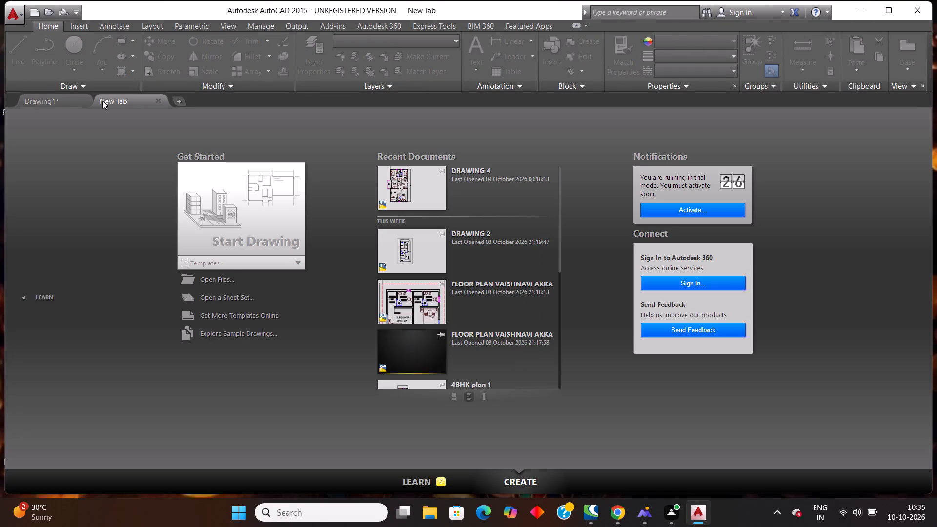
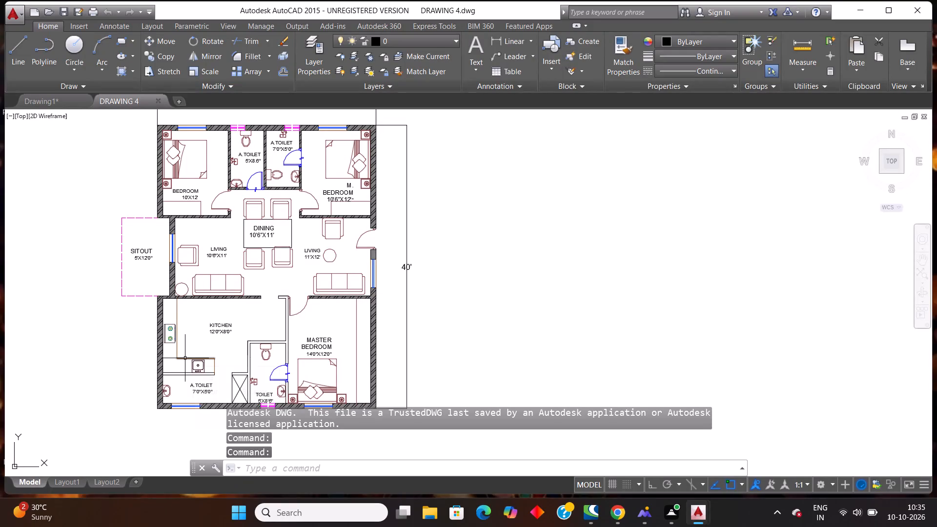
Switch from the DRAWING 4 floor plan back to the empty Drawing1.
scroll(185, 358, down, 1)
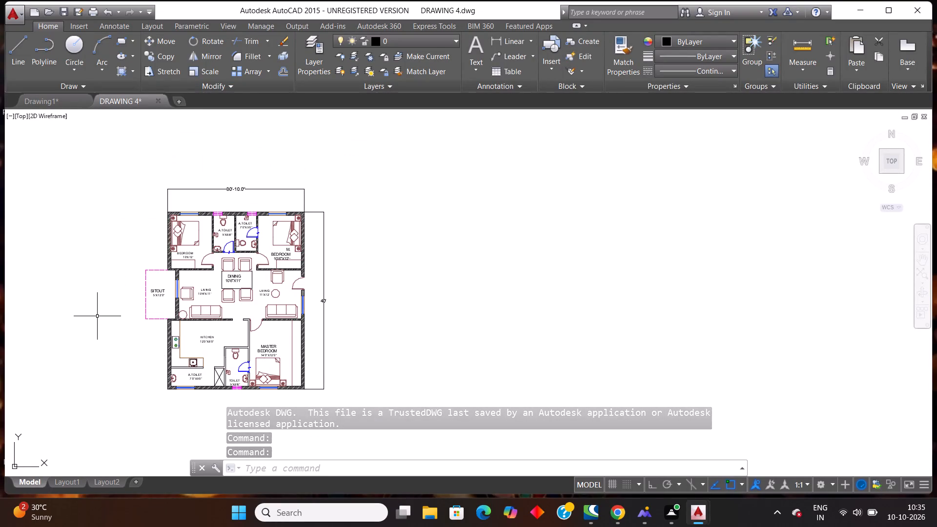
scroll(97, 316, up, 1)
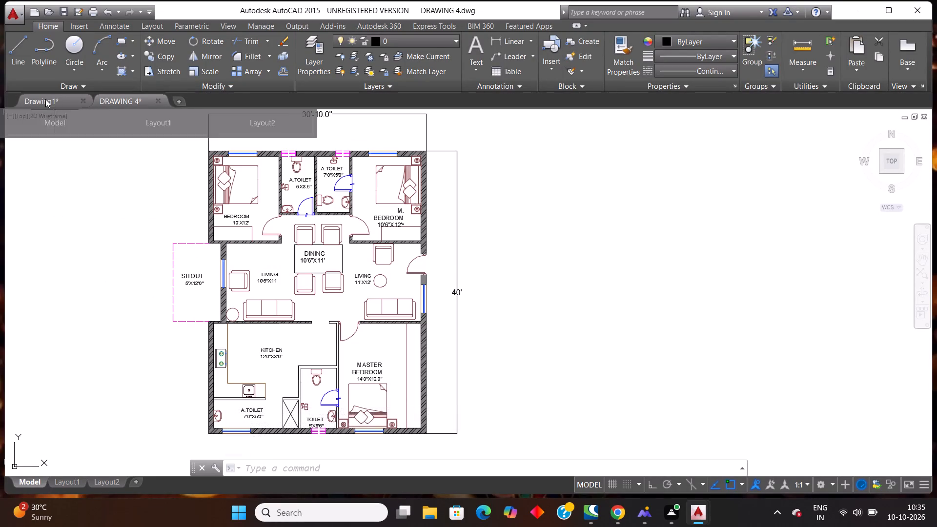
click(45, 99)
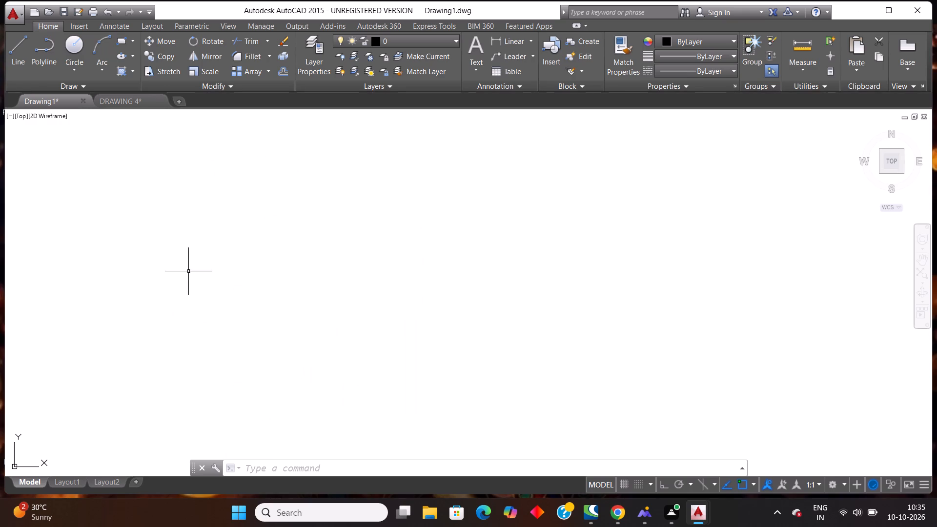
scroll(184, 278, down, 3)
scroll(184, 278, up, 2)
scroll(184, 278, down, 1)
key(Escape)
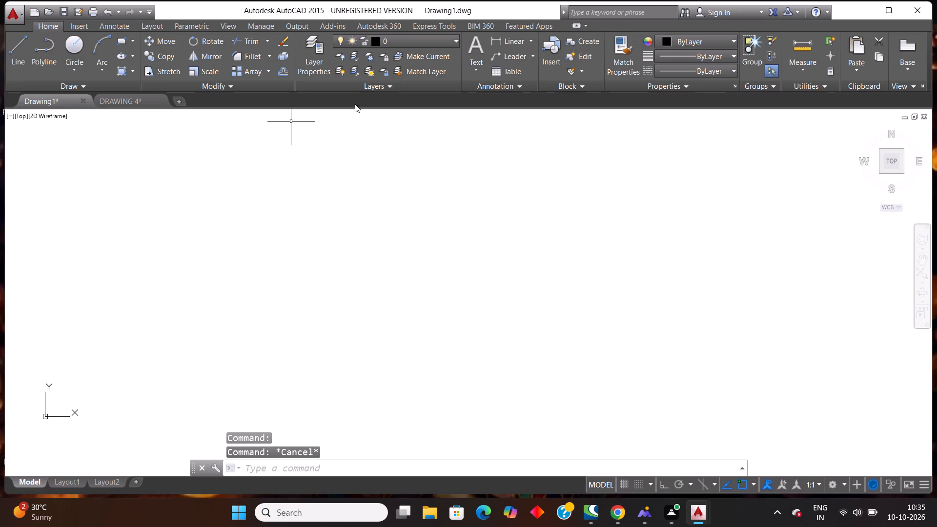
Create a new layer named "walls" in Drawing1's layer properties.
click(418, 41)
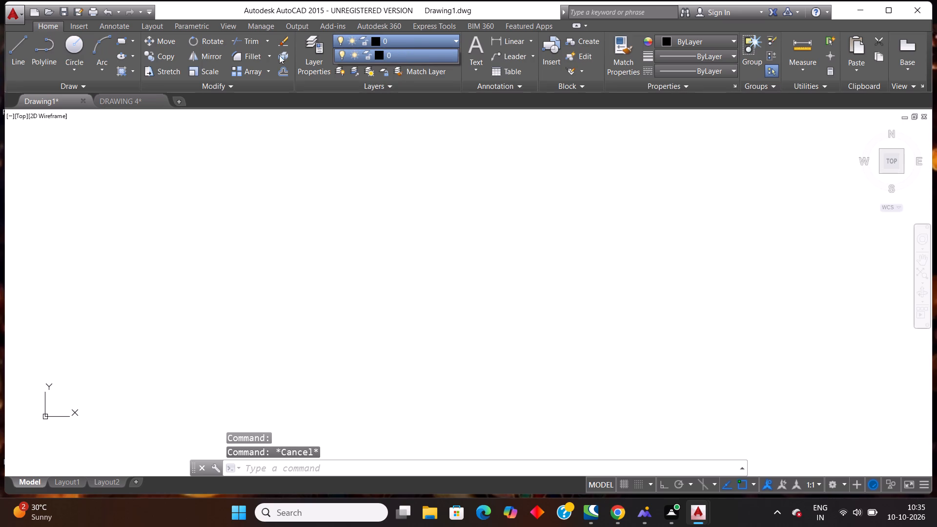
click(308, 44)
click(310, 66)
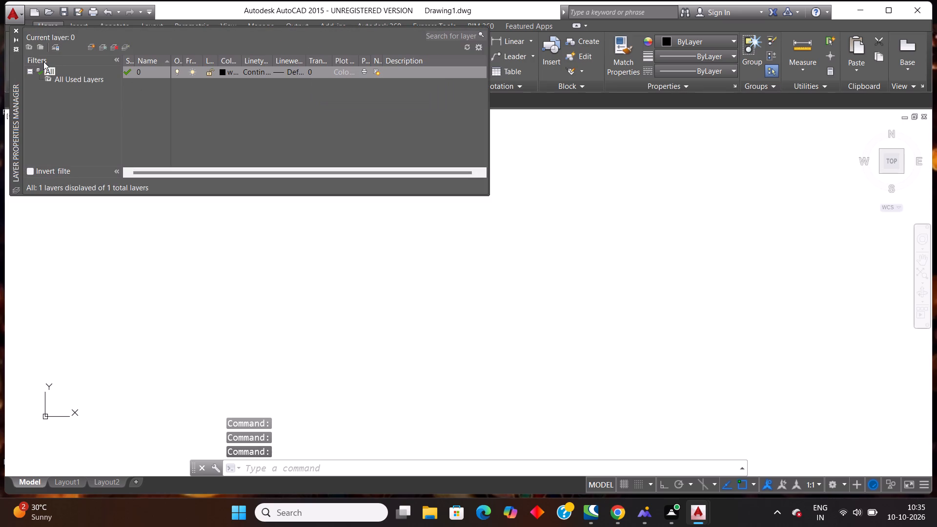
click(87, 46)
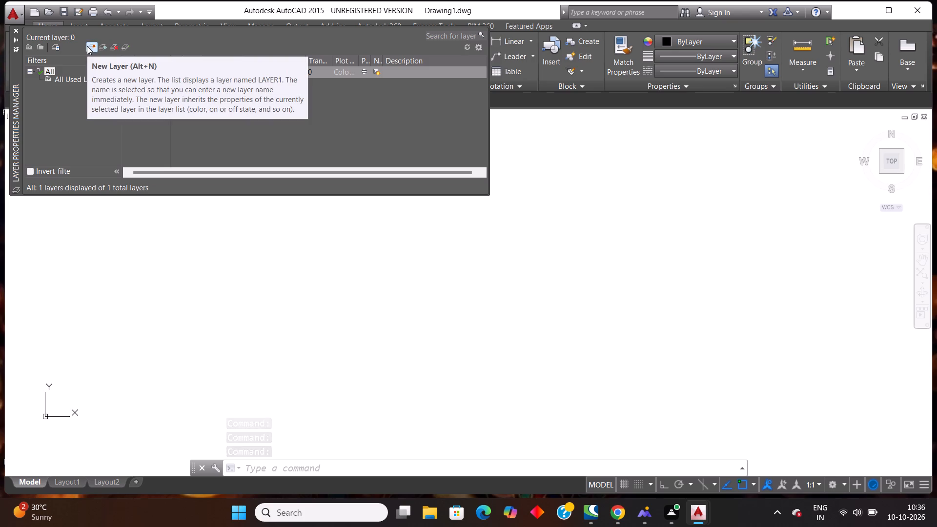
text(walls)
key(space)
key(Return)
Create another new layer named "partician wall".
key(Return)
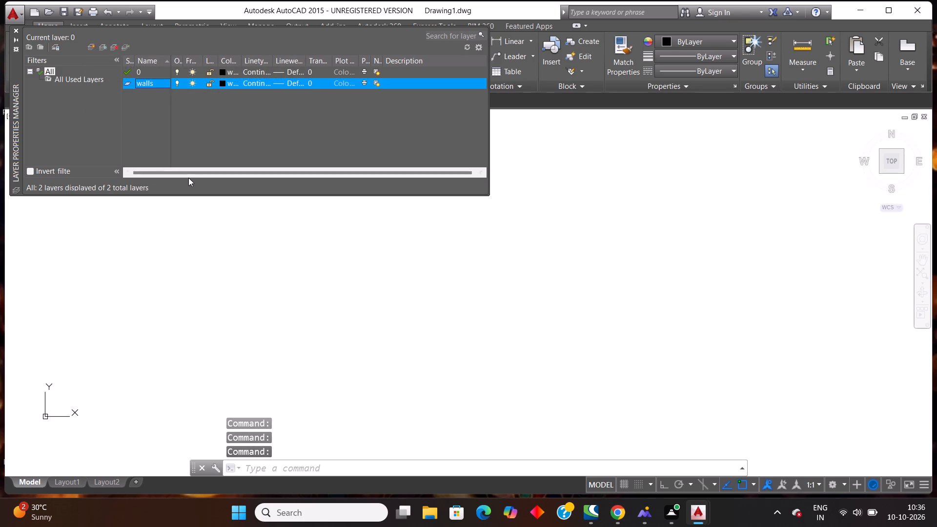
text(particia)
key(space)
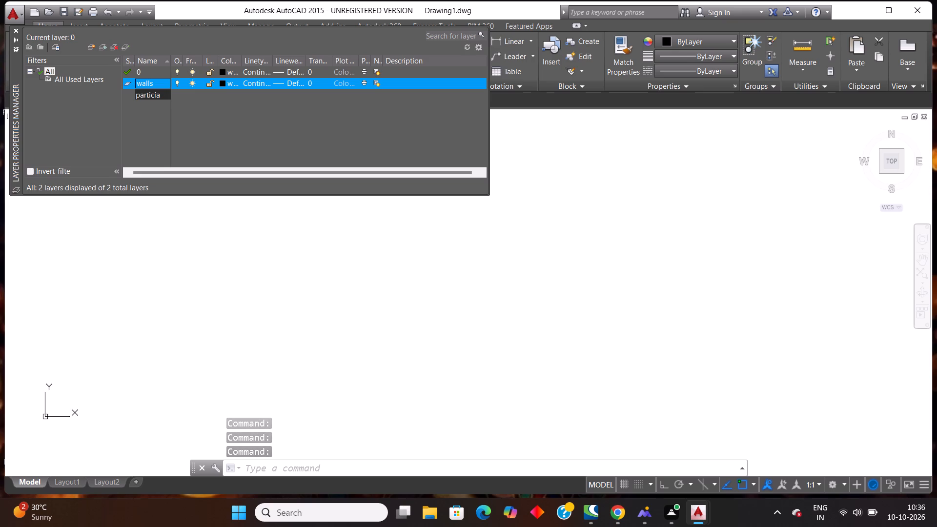
key(BackSpace)
text(n wall)
key(space)
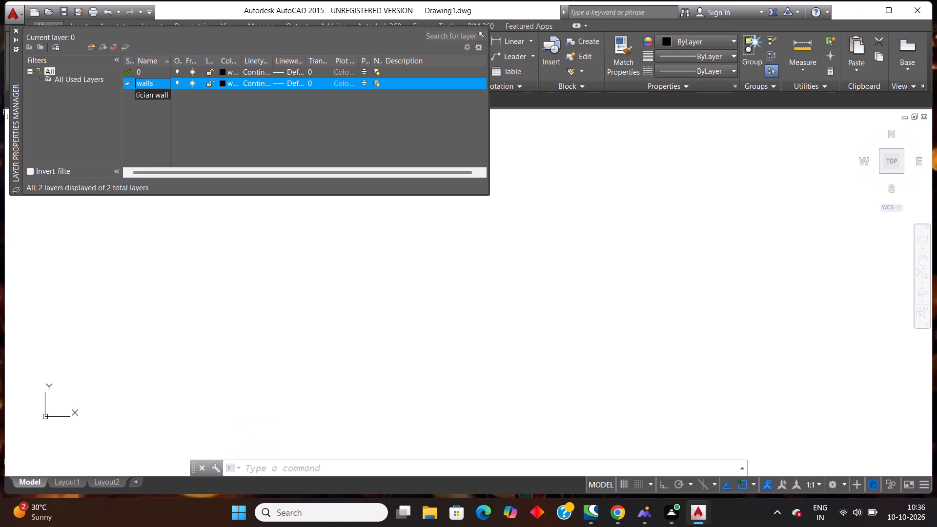
key(Return)
Add a new layer, make it the current layer and name it "doors".
key(Return)
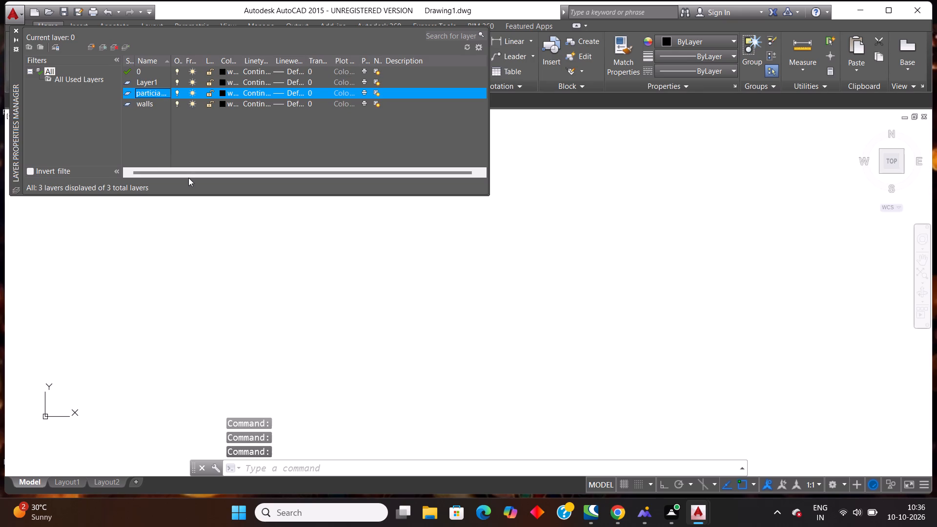
text(doors)
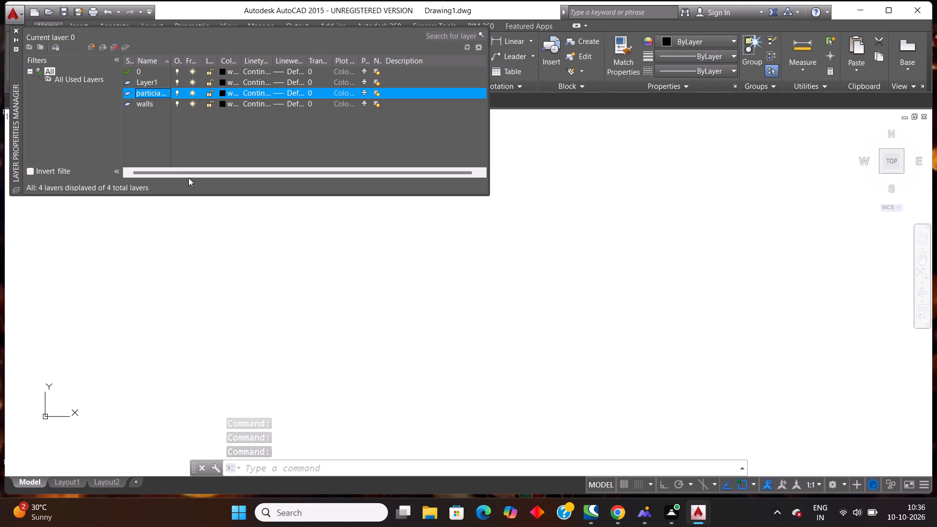
double_click(157, 83)
text(dp)
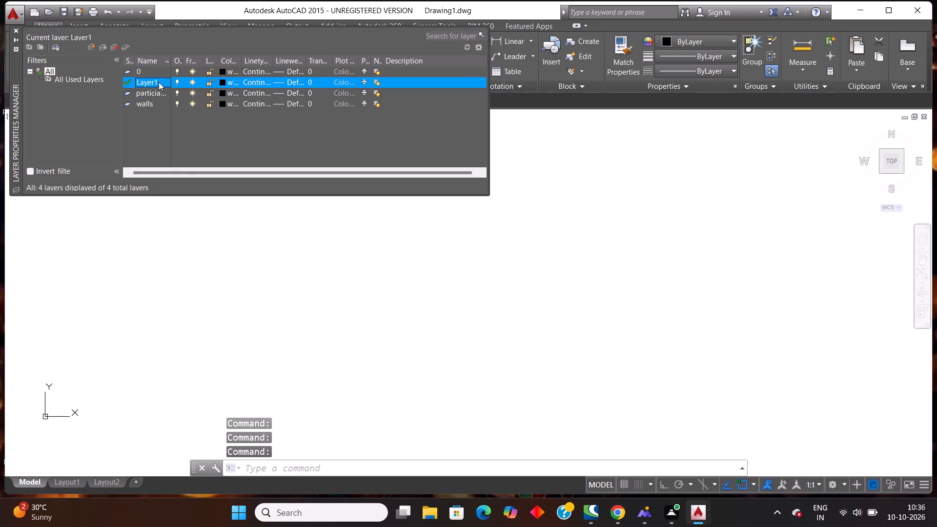
key(BackSpace)
click(159, 82)
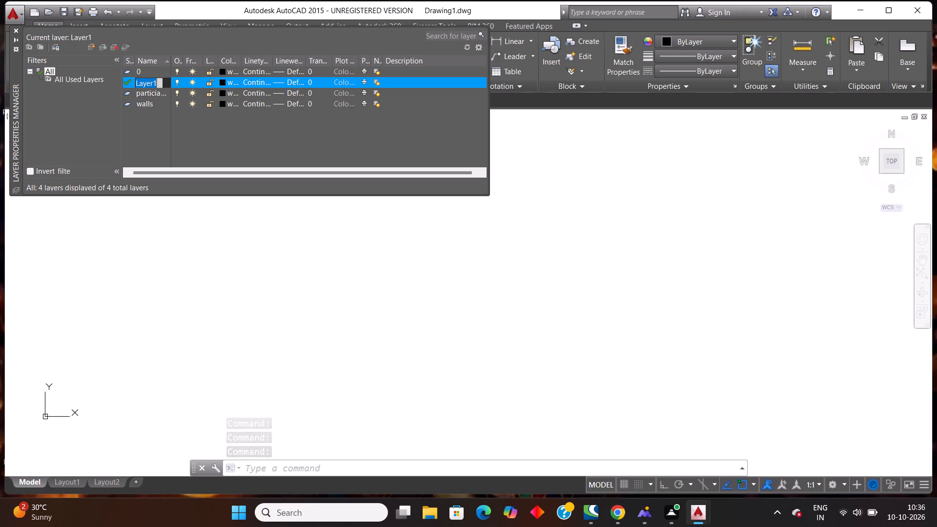
text(doors)
key(space)
key(Return)
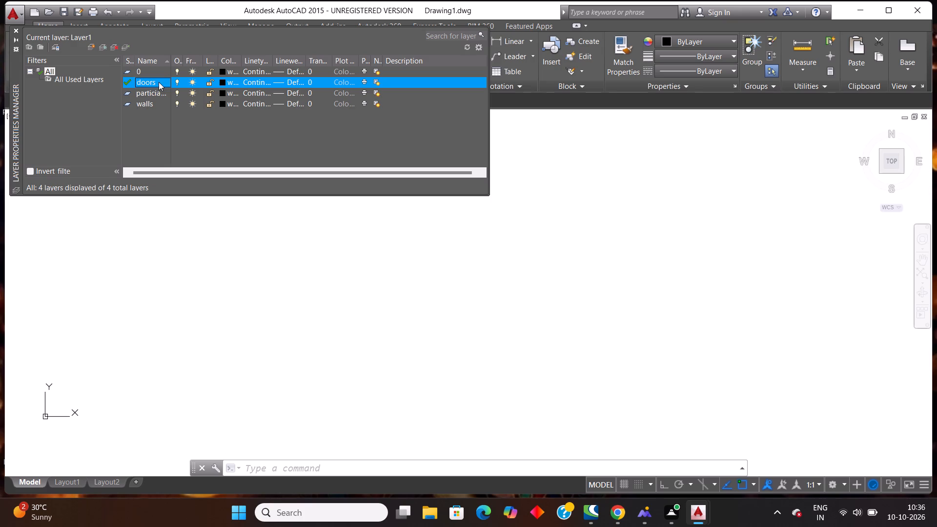
Create a new layer named "windows".
key(Return)
text(wi)
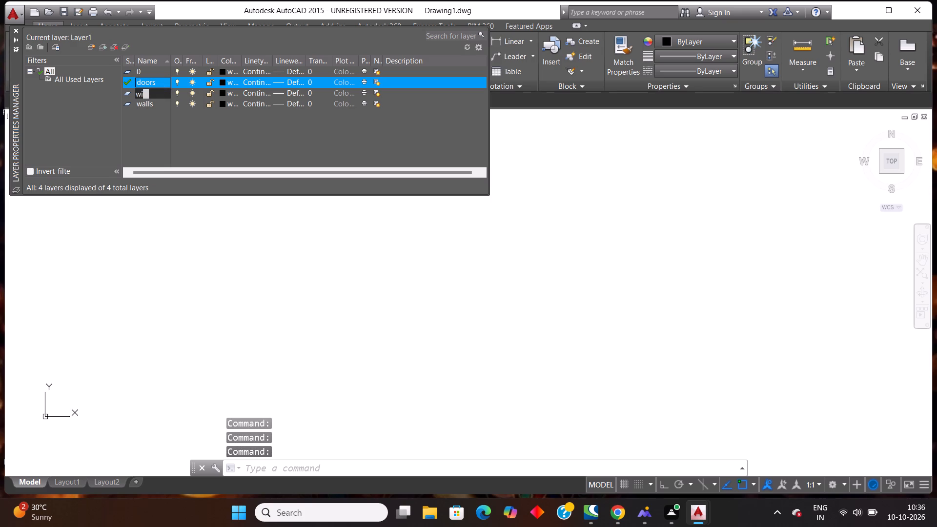
text(ndow)
key(s)
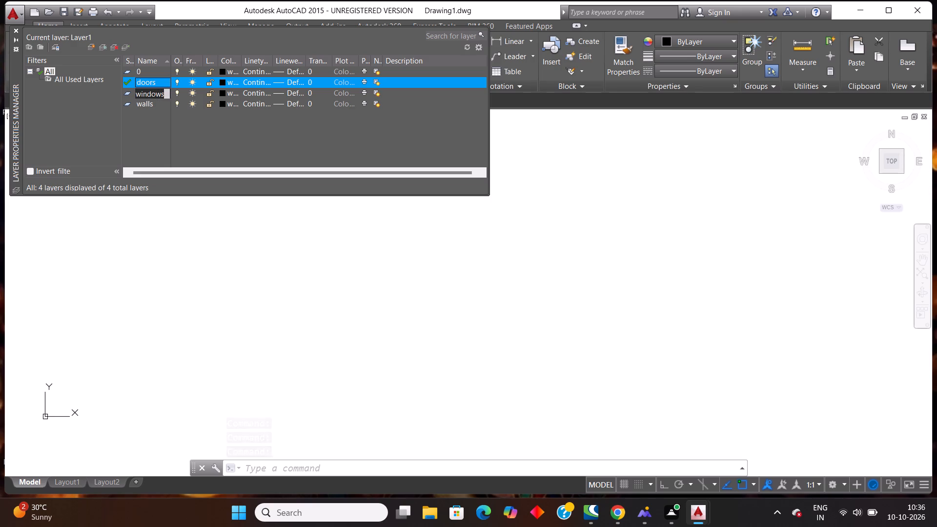
key(Return)
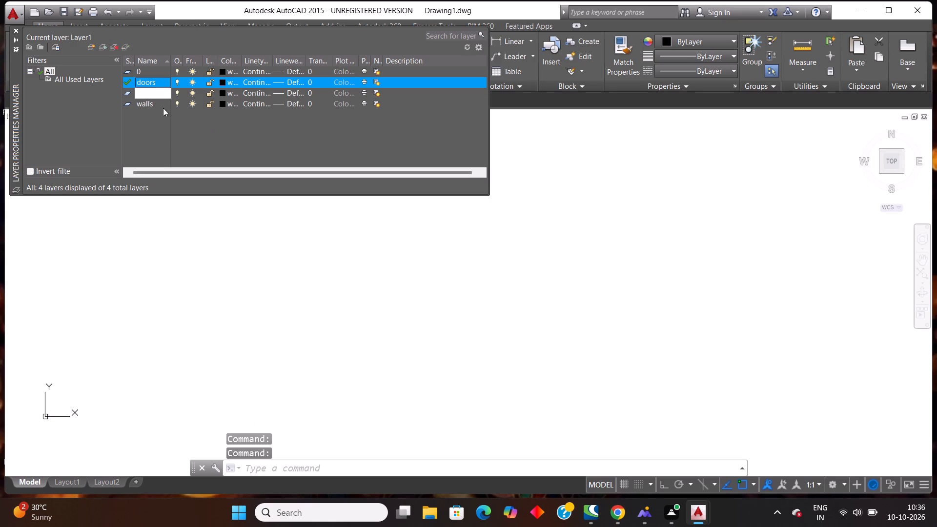
Create two more layers named "ventilator" and "furniture".
key(Return)
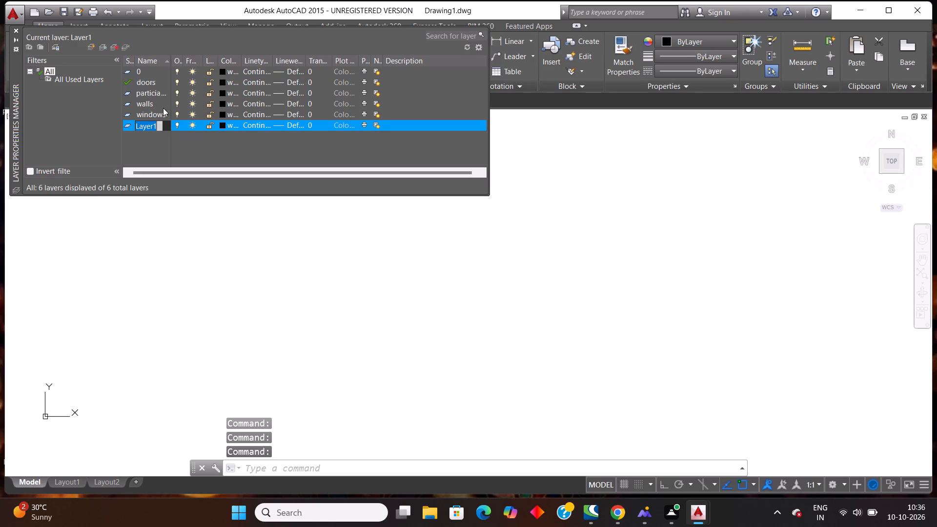
text(ventilator)
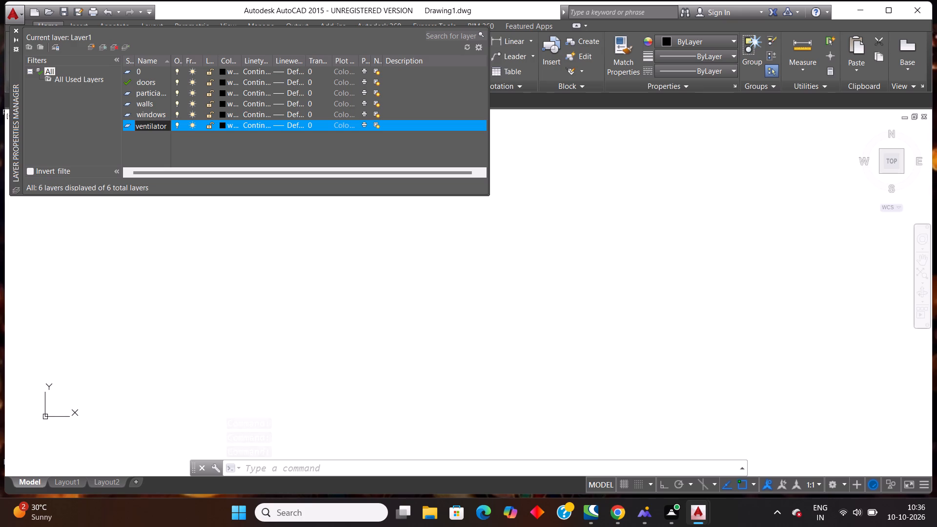
key(Return)
key(Return)
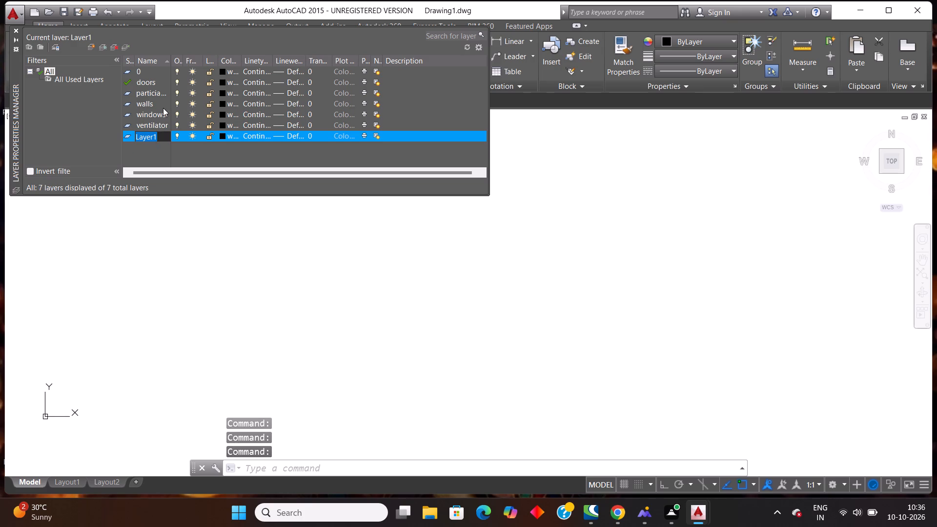
text(furniture)
key(Return)
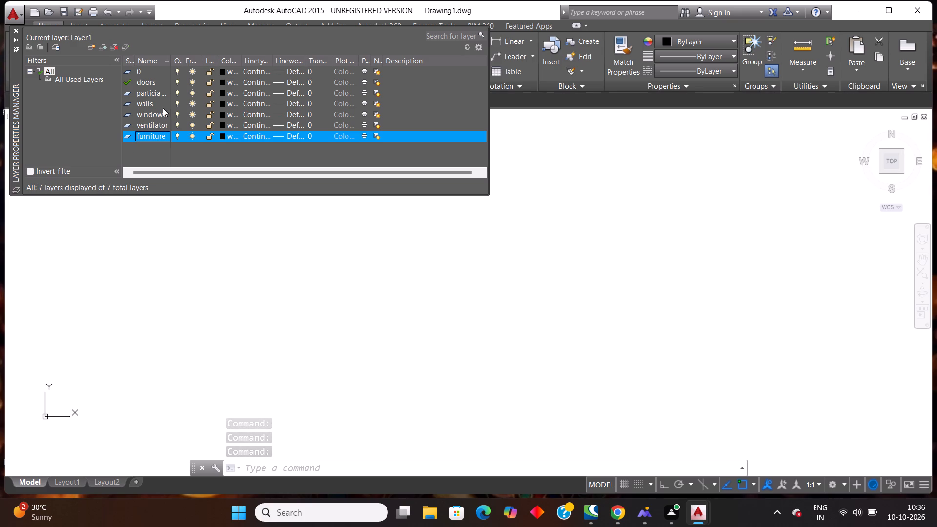
Add one more layer with its default name and close the layer properties manager.
key(Return)
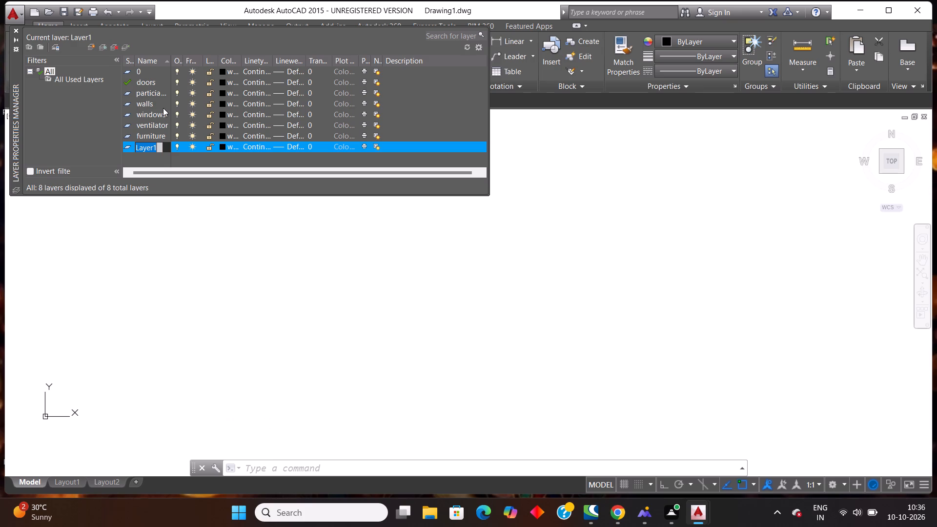
click(215, 232)
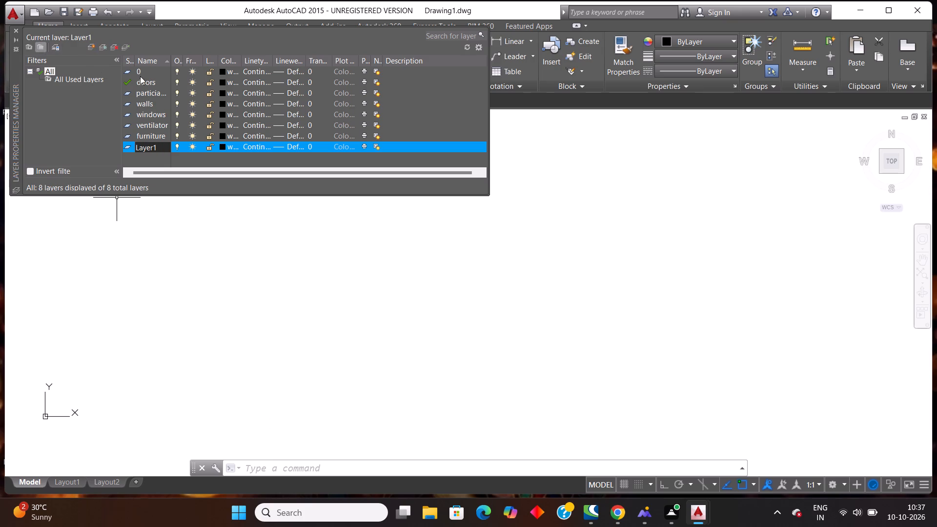
click(13, 30)
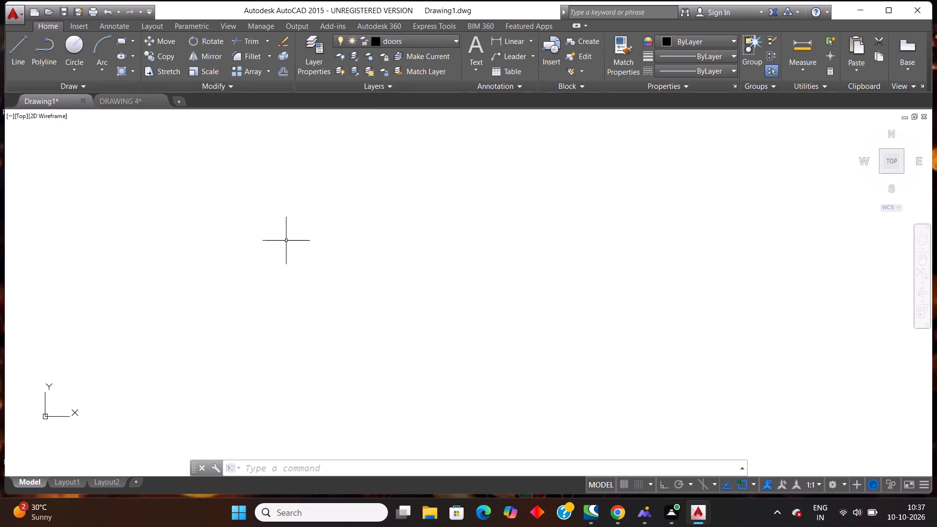
Configure the drawing units to Engineering length type with fewer decimal places and inches as the insertion scale.
text(un)
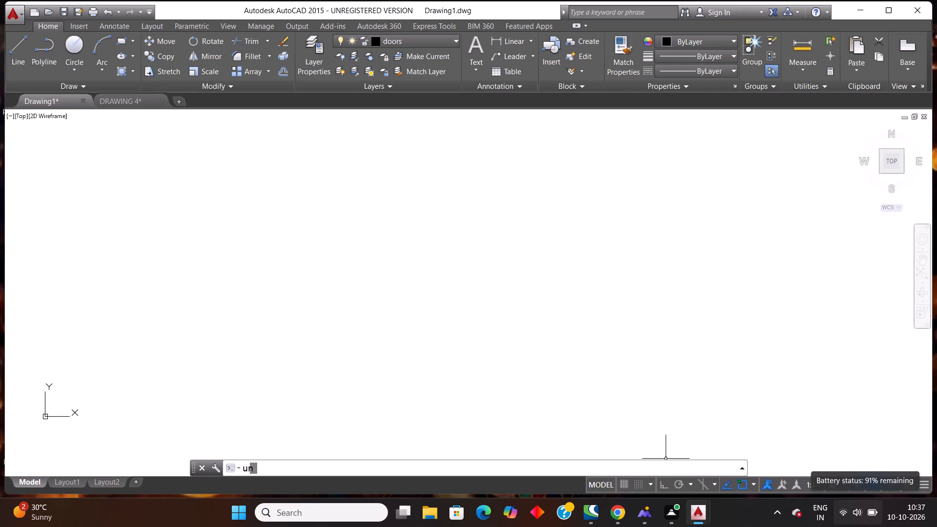
key(Return)
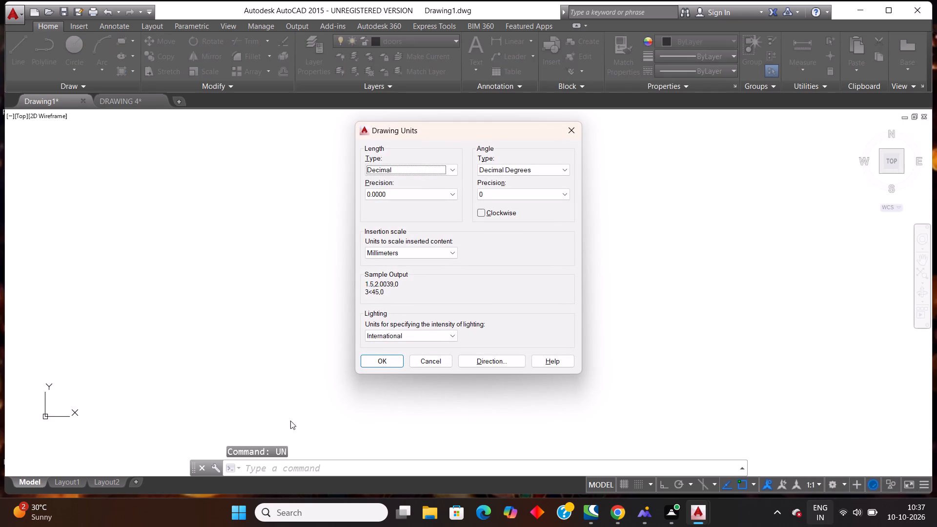
click(450, 170)
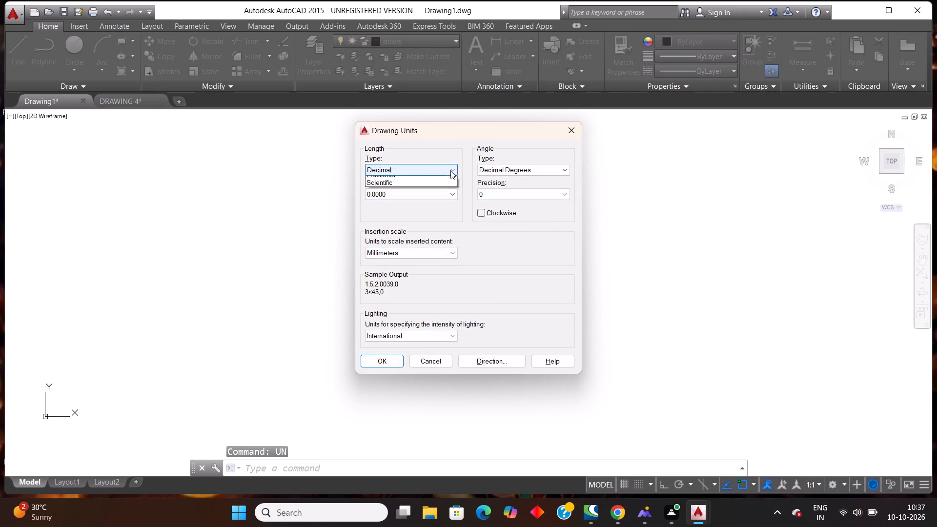
click(407, 197)
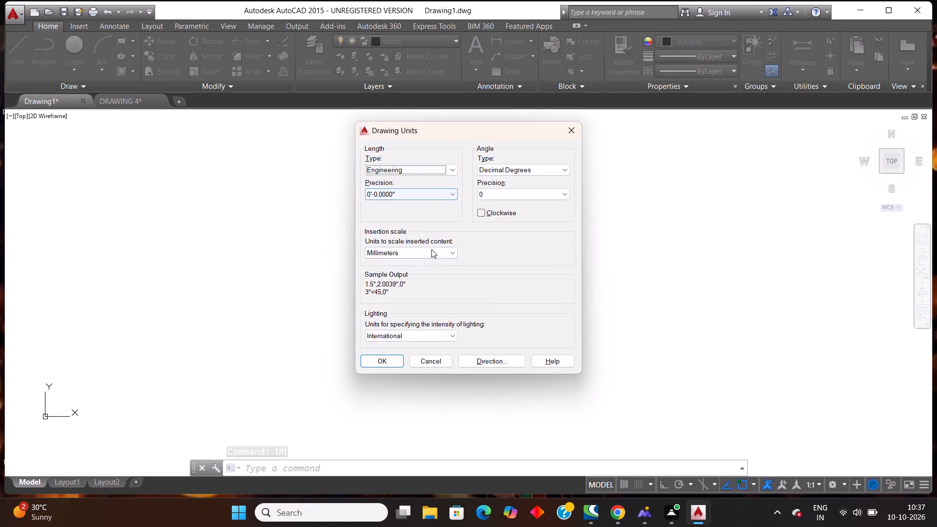
click(431, 249)
click(400, 271)
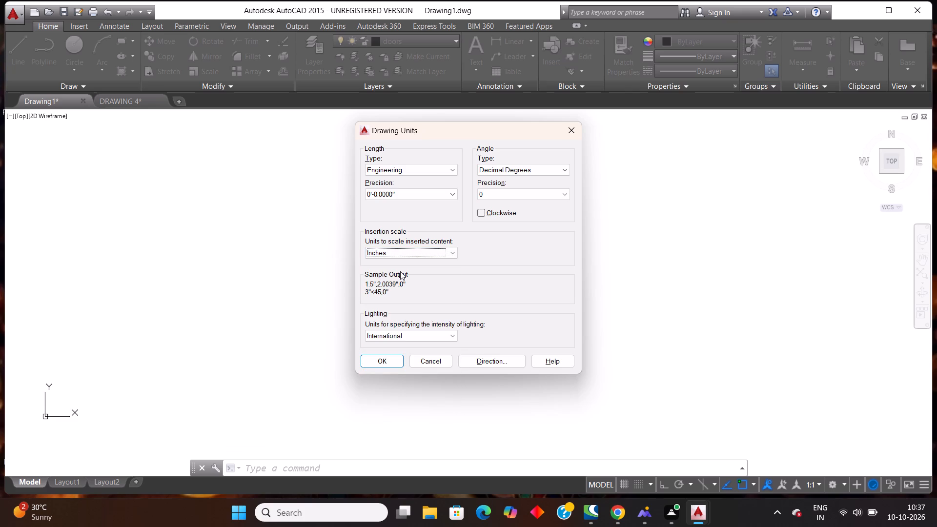
click(435, 200)
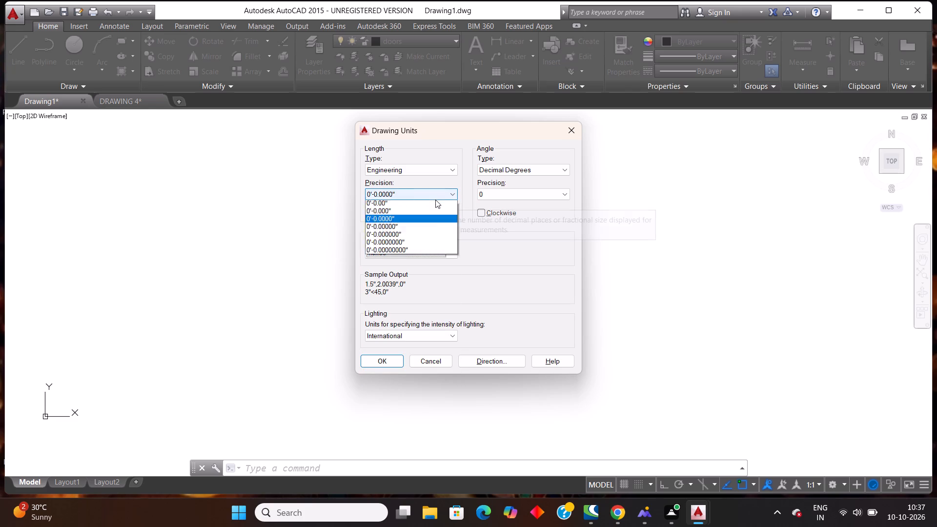
click(391, 212)
click(378, 361)
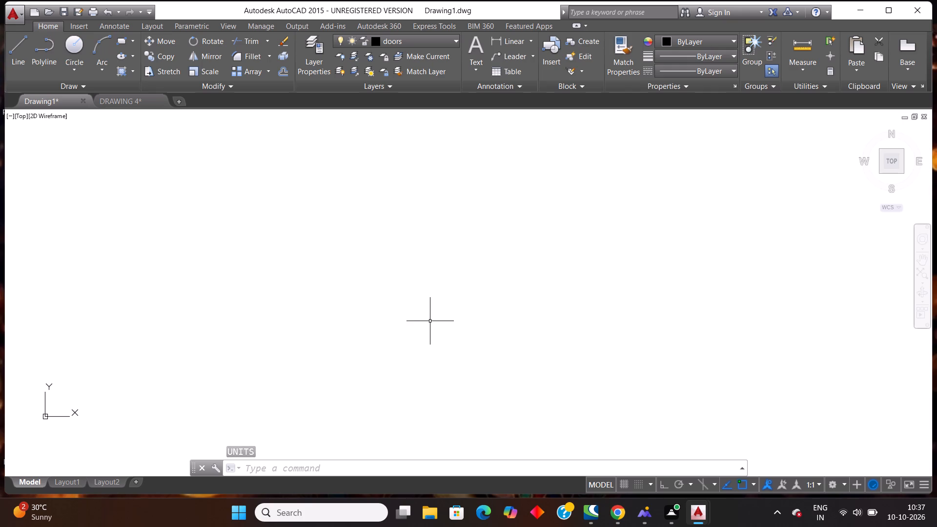
Modify the Standard dimension style to a text height of 0'-9.68".
key(d)
key(Return)
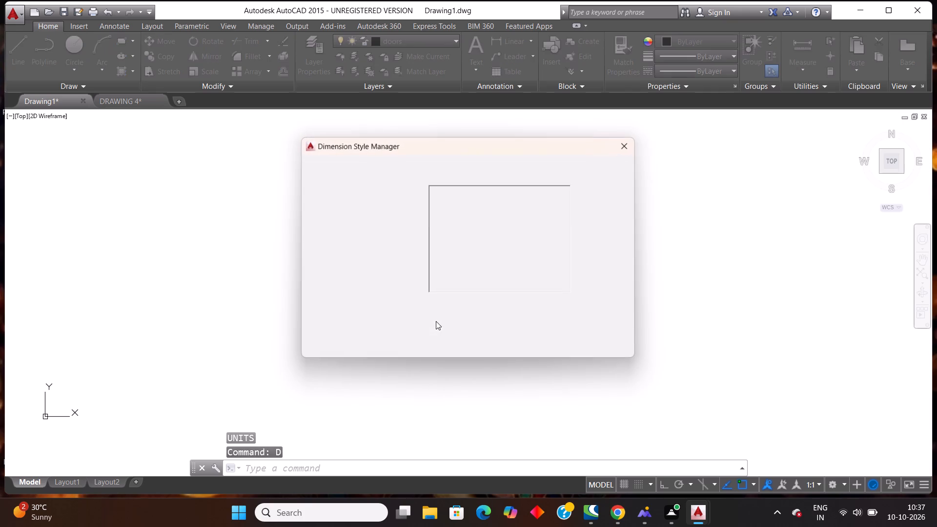
click(329, 208)
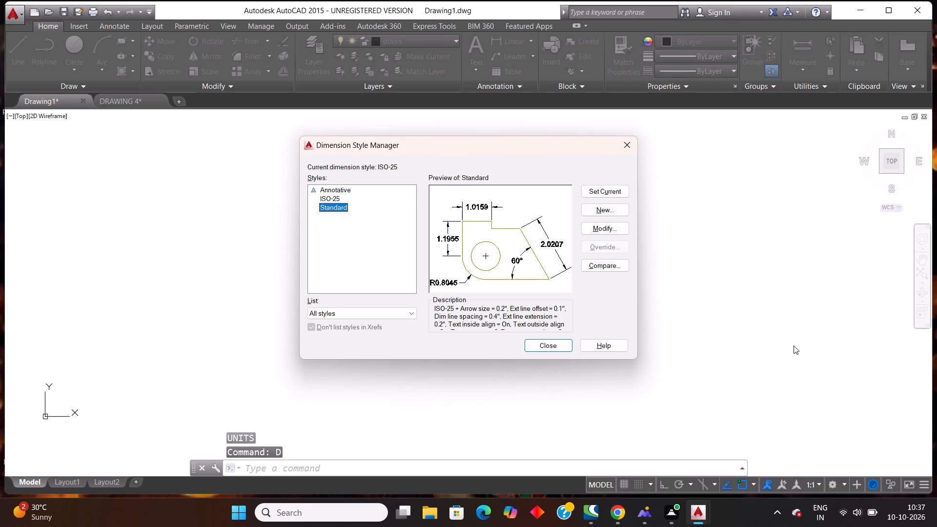
click(610, 228)
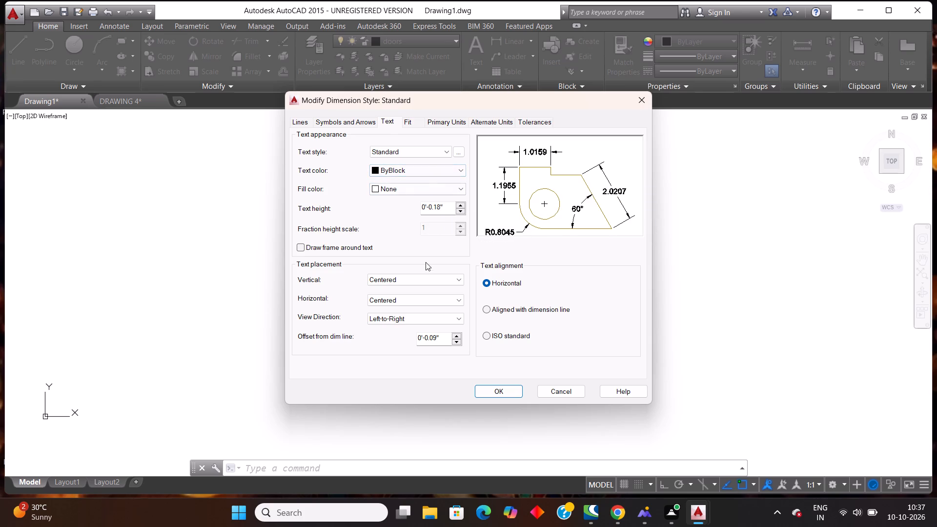
triple_click(460, 206)
triple_click(460, 206)
triple_click(460, 206)
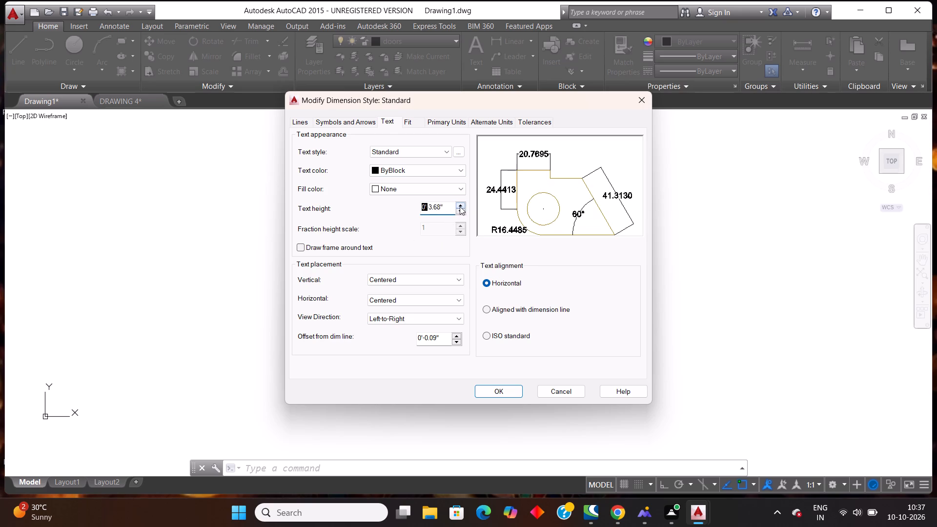
triple_click(460, 206)
triple_click(460, 206)
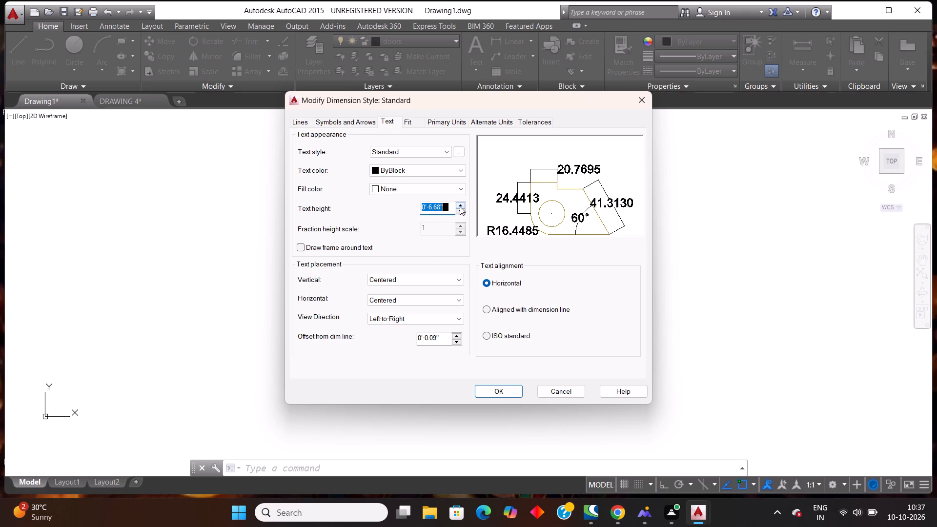
triple_click(460, 206)
click(460, 206)
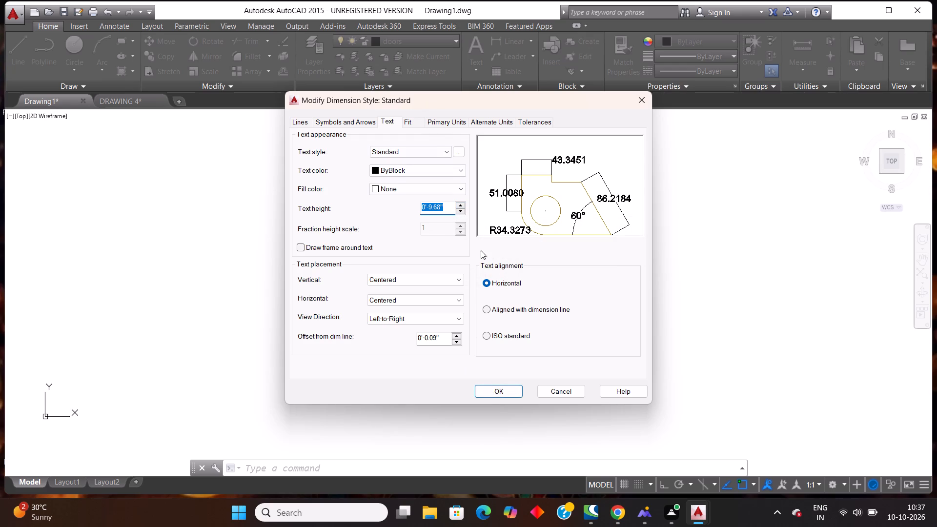
click(494, 395)
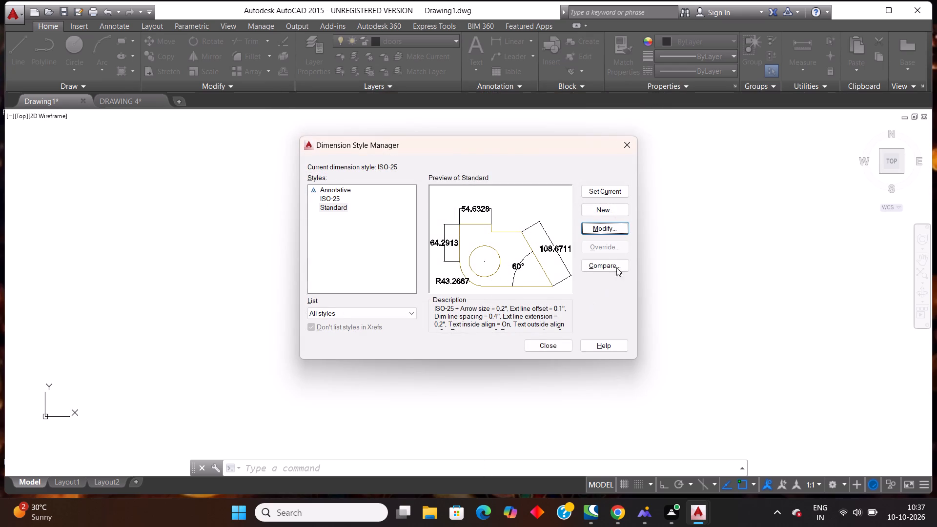
Set the Standard dimension style's primary linear units to Engineering format with 0'-0.0" precision.
click(601, 230)
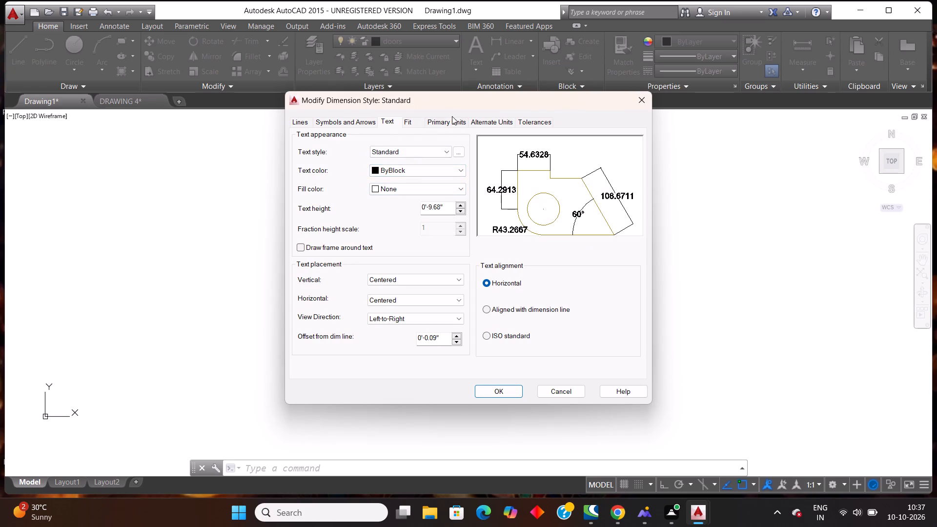
click(449, 124)
click(399, 141)
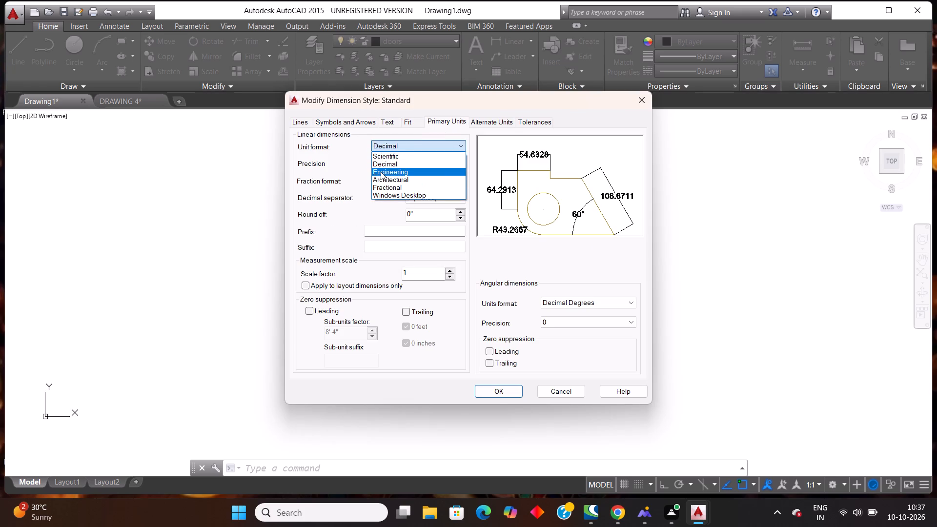
click(381, 172)
click(401, 169)
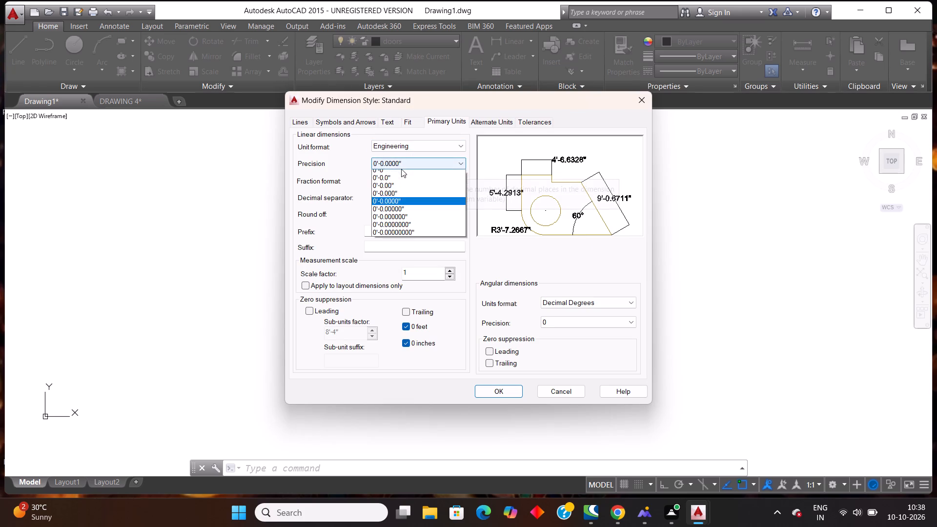
click(387, 184)
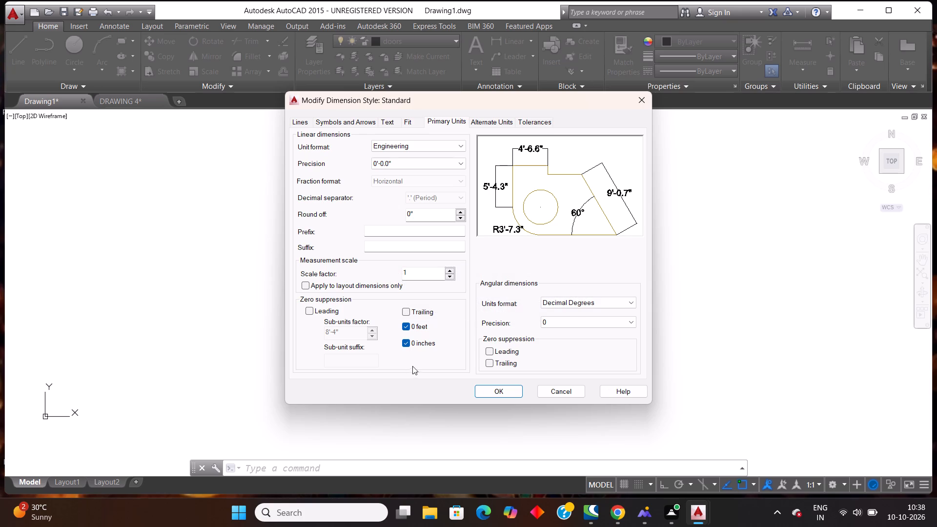
click(487, 385)
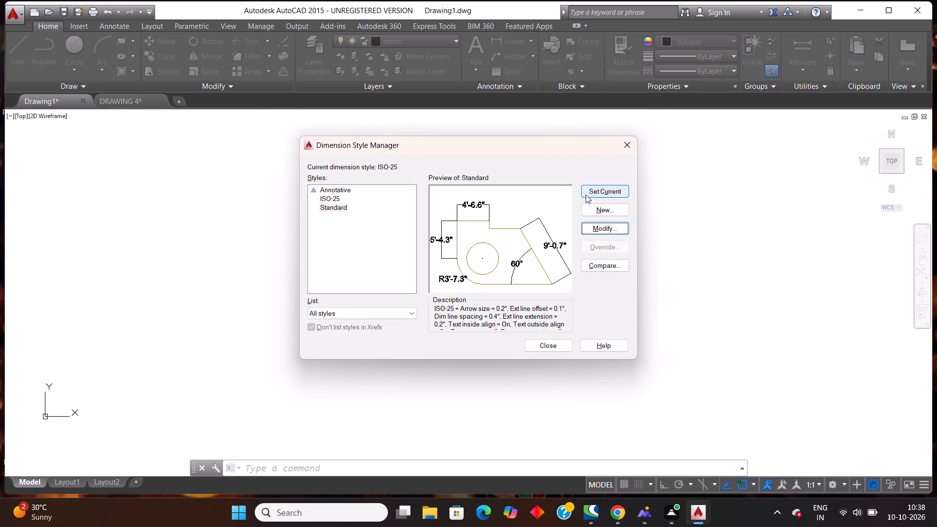
Make Standard the current dimension style and close the dimension style manager.
click(586, 194)
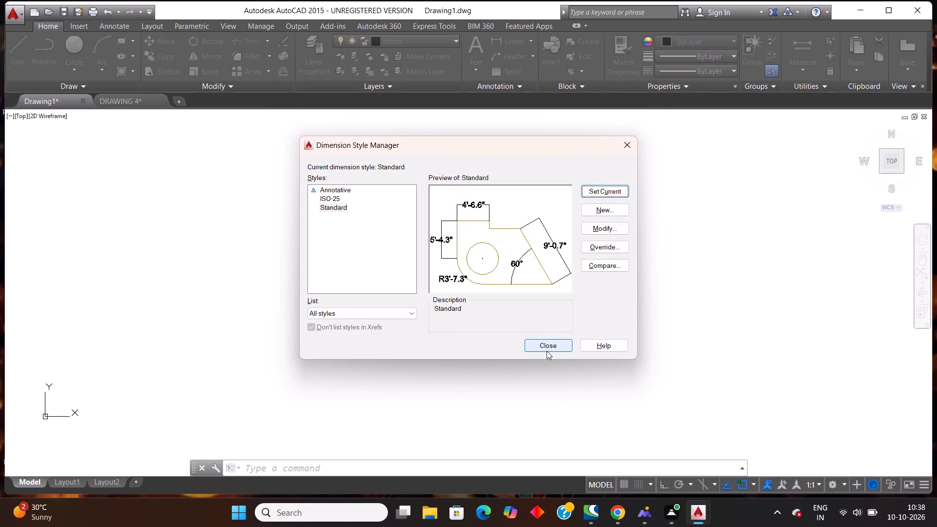
click(547, 351)
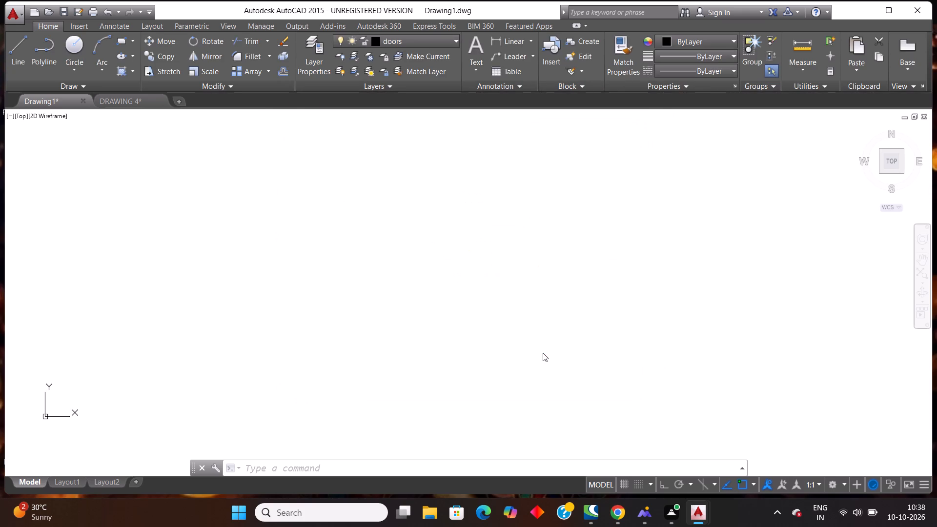
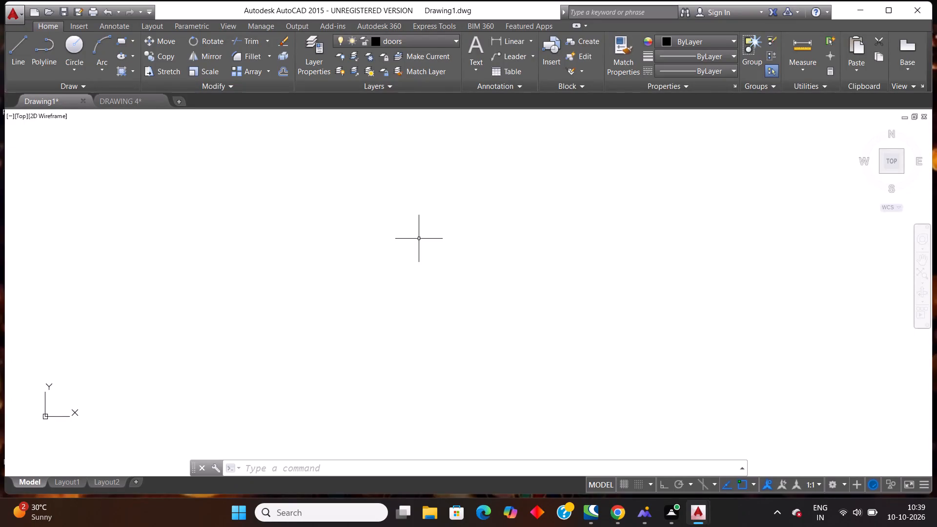
With Ortho on, draw the outline's 30' horizontal top line and a 51'10" vertical line down from its right end.
key(l)
key(Return)
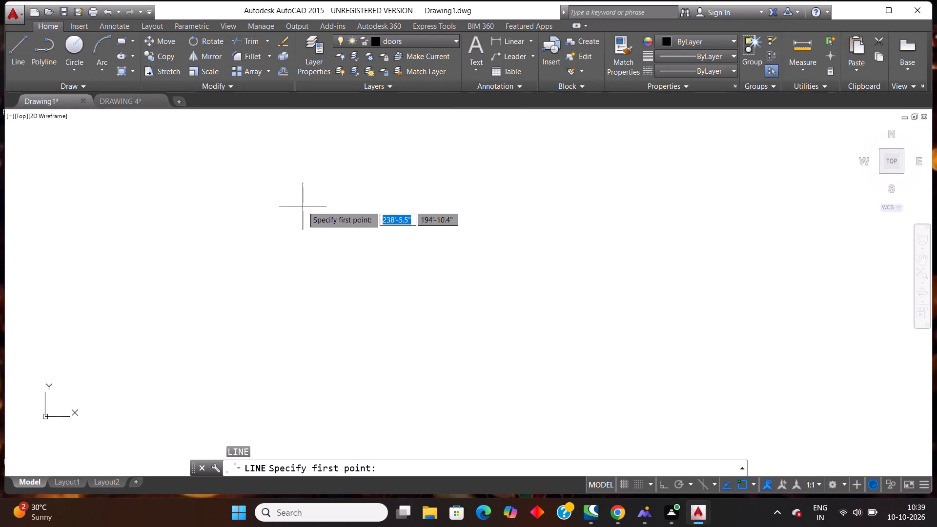
click(309, 186)
key(F8)
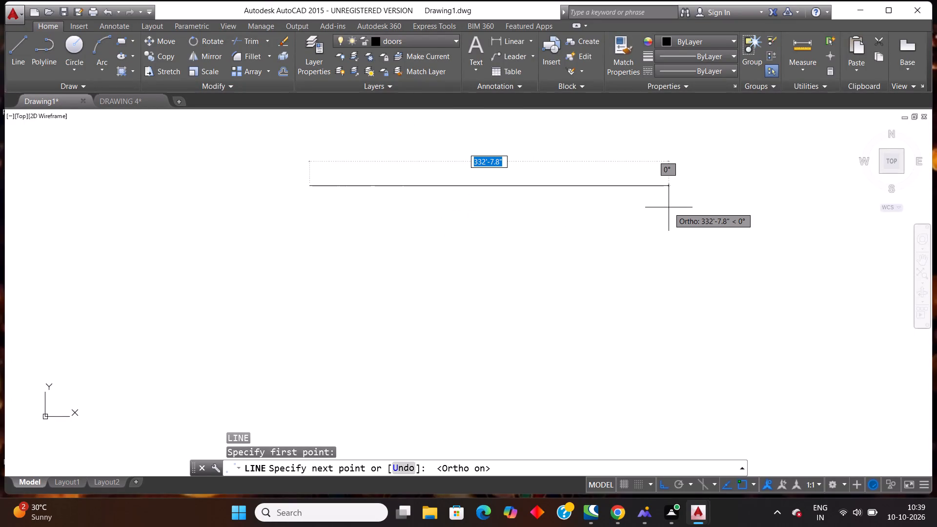
text(30')
key(Return)
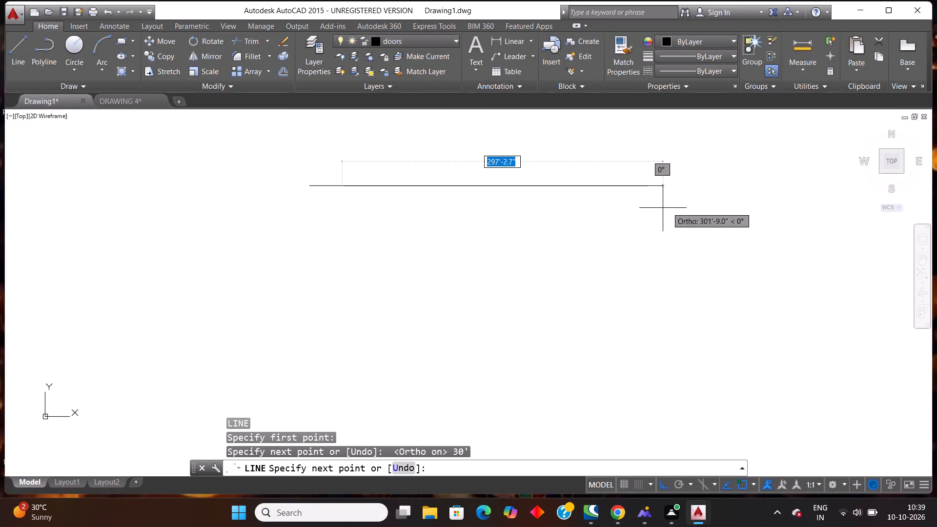
scroll(272, 176, up, 1)
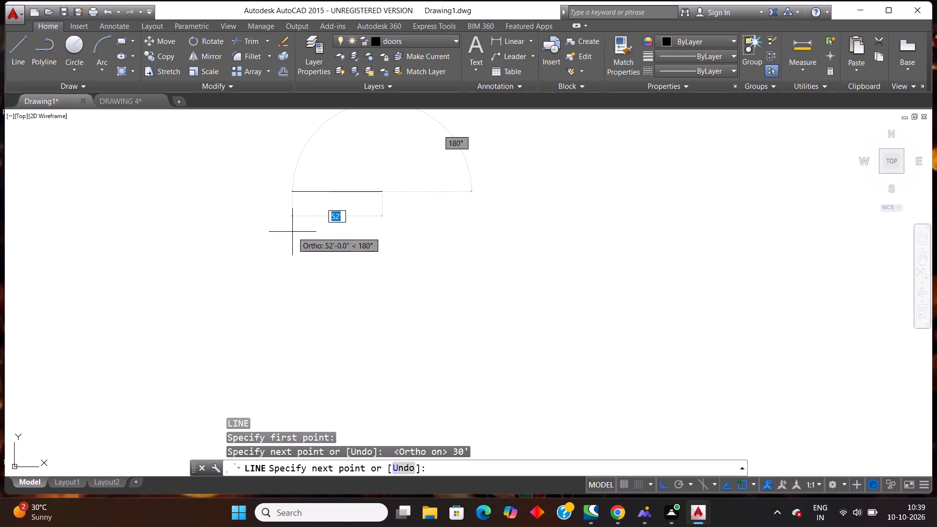
scroll(292, 232, up, 2)
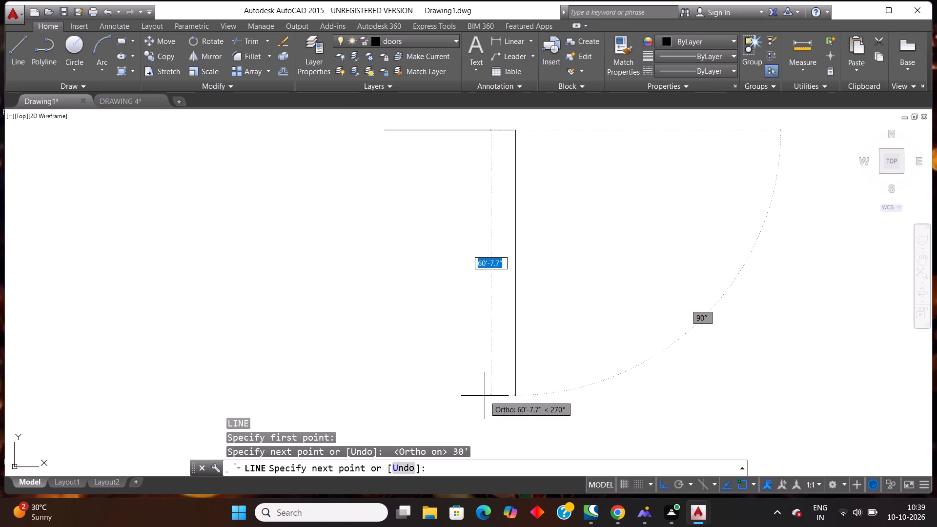
text(51'10)
key(shift+quotedbl)
key(Return)
key(Return)
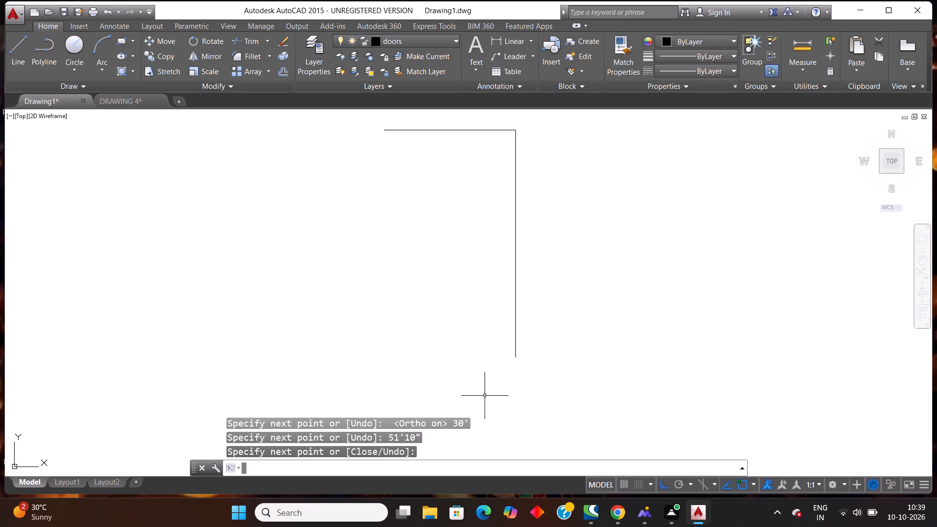
Close the rectangular outline with a 30' line leftward from the vertical line's lower end and a 51'10" line upward.
key(l)
key(Return)
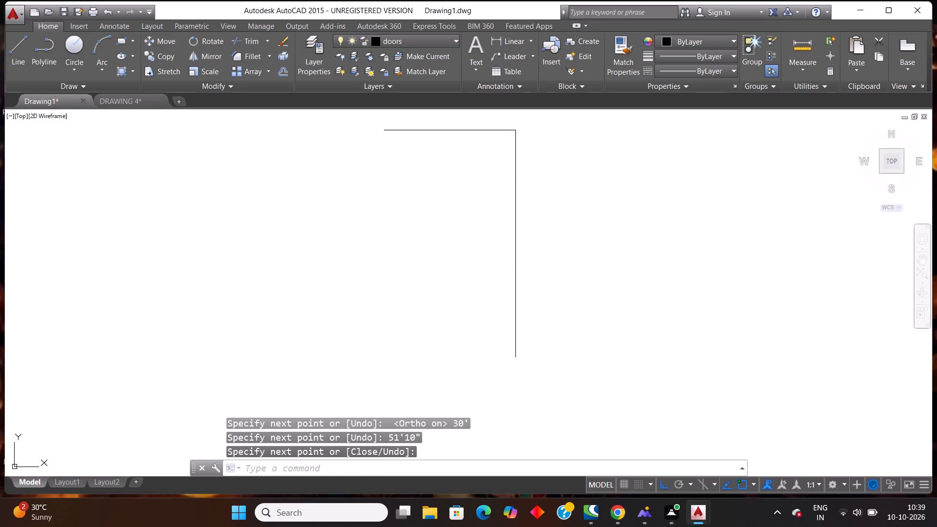
click(519, 357)
text(30')
key(Return)
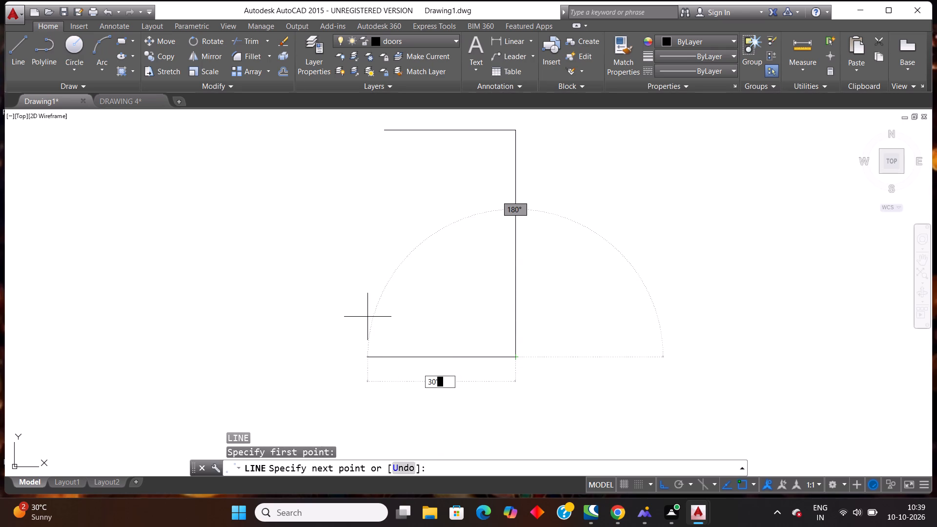
text(51'10")
key(Return)
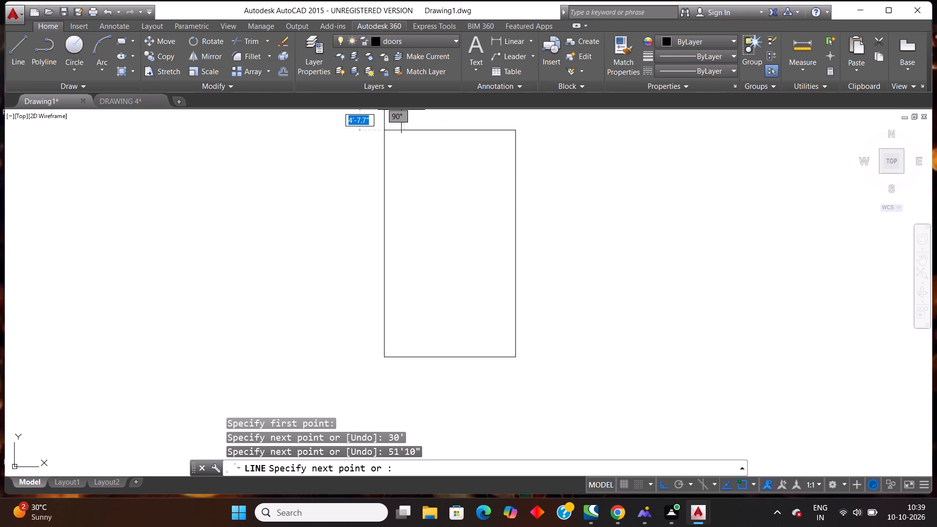
key(Return)
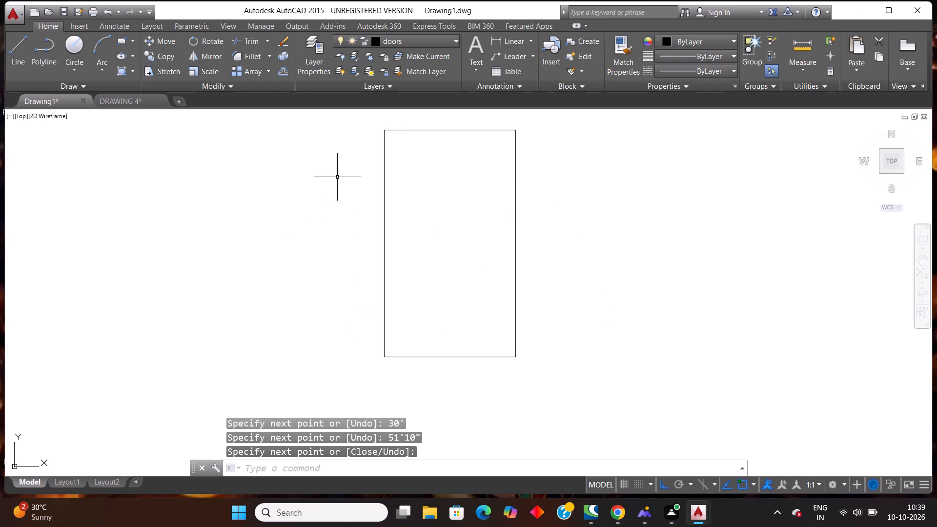
Offset the outline's top line 42' downward inside the rectangle.
scroll(341, 170, down, 1)
scroll(413, 114, up, 2)
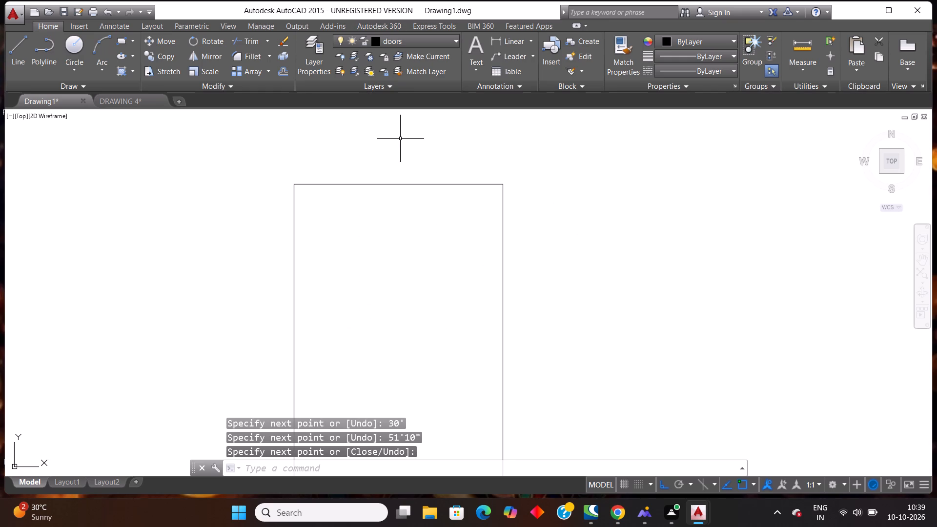
text(off)
key(Return)
key(Return)
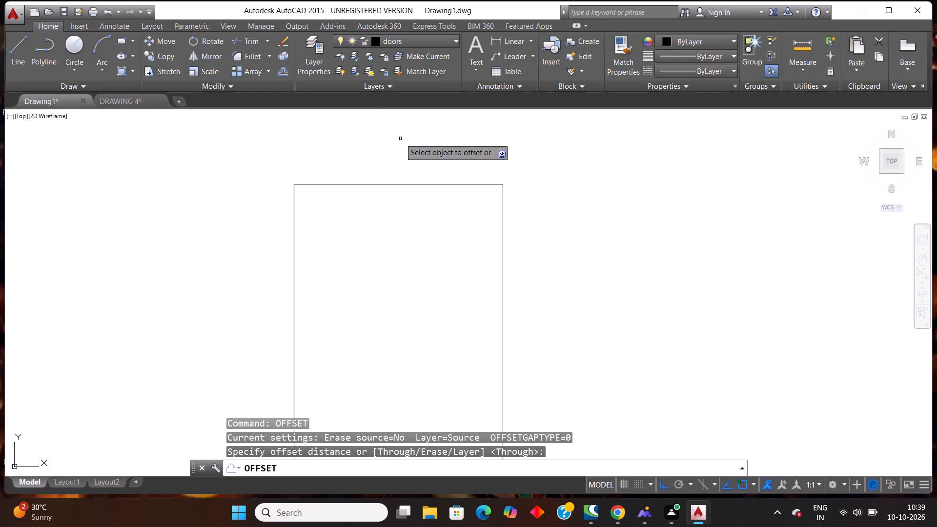
click(358, 185)
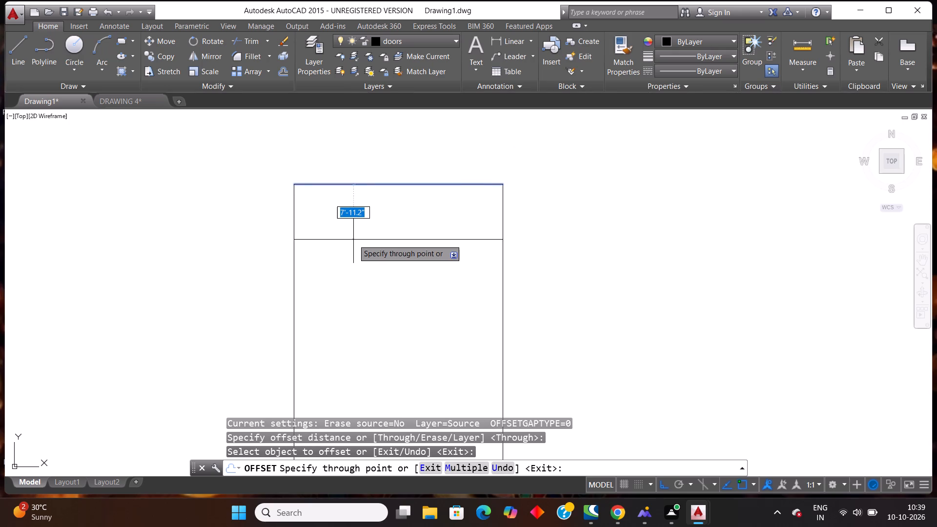
text(42')
key(Return)
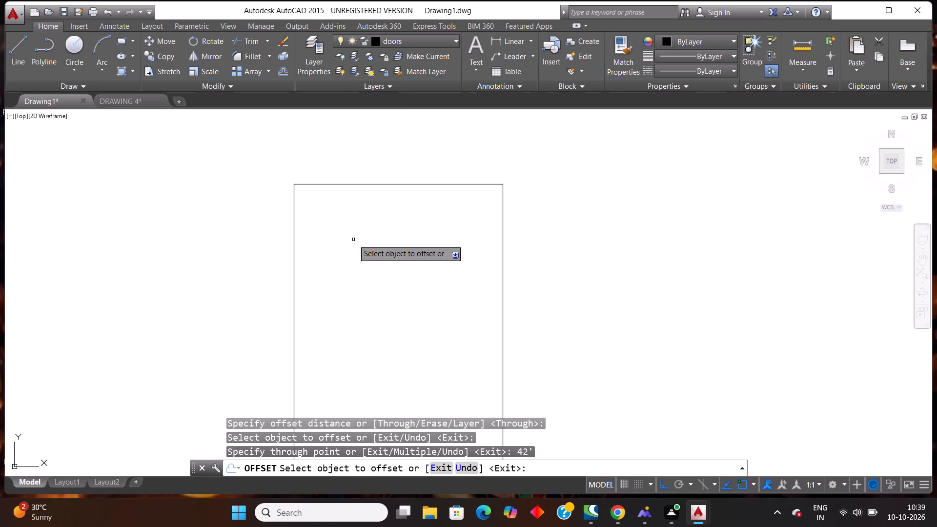
scroll(372, 182, down, 2)
scroll(394, 343, down, 1)
scroll(389, 331, up, 1)
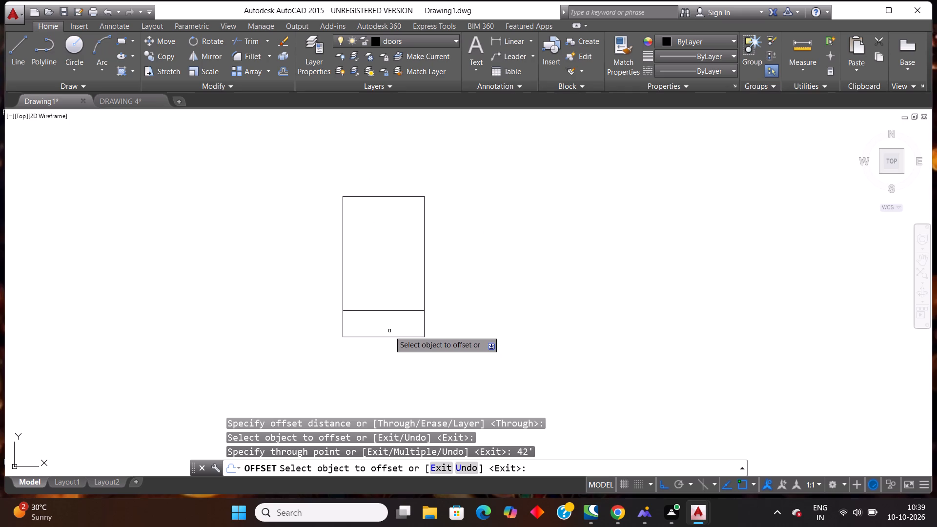
scroll(389, 331, up, 1)
key(Escape)
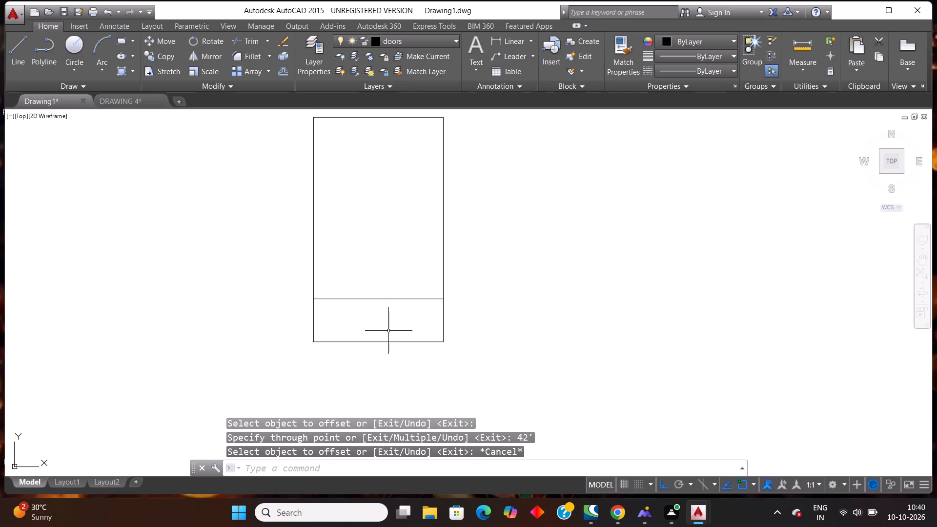
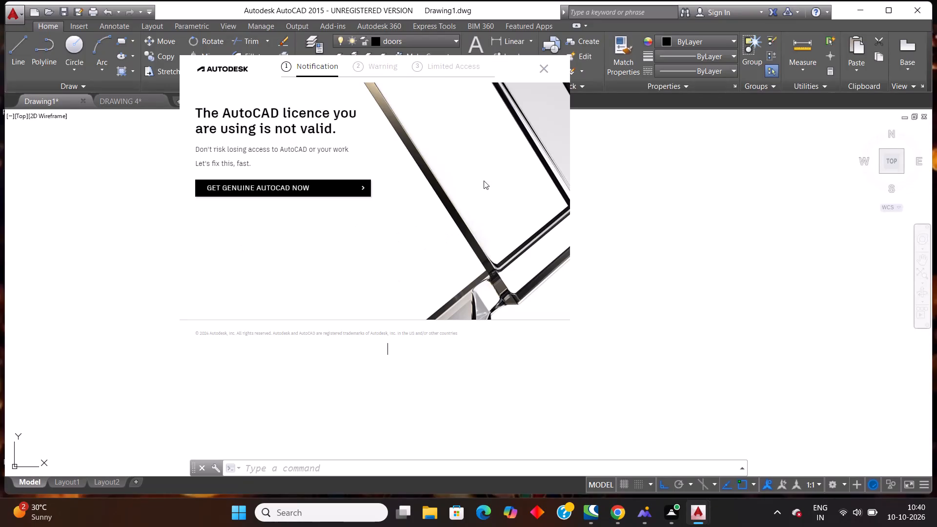
Dismiss the licence notification covering the drawing.
click(544, 73)
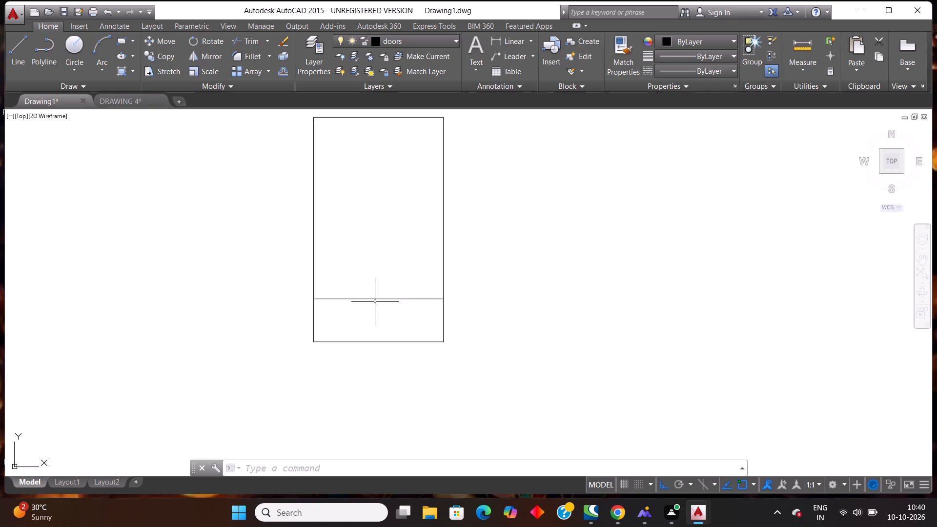
Offset the outline's top line 9" downward to form the top wall's inner face.
scroll(374, 303, down, 2)
scroll(377, 267, up, 2)
text(off)
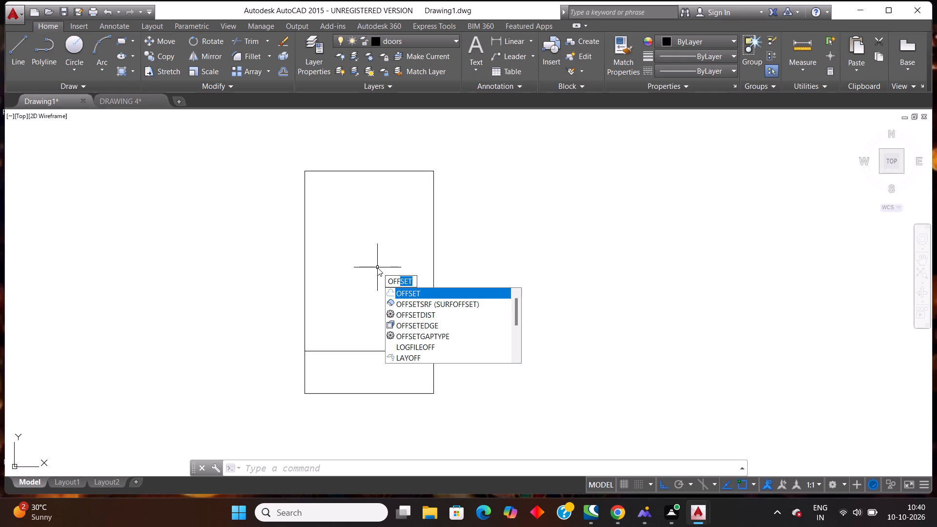
key(Return)
key(Return)
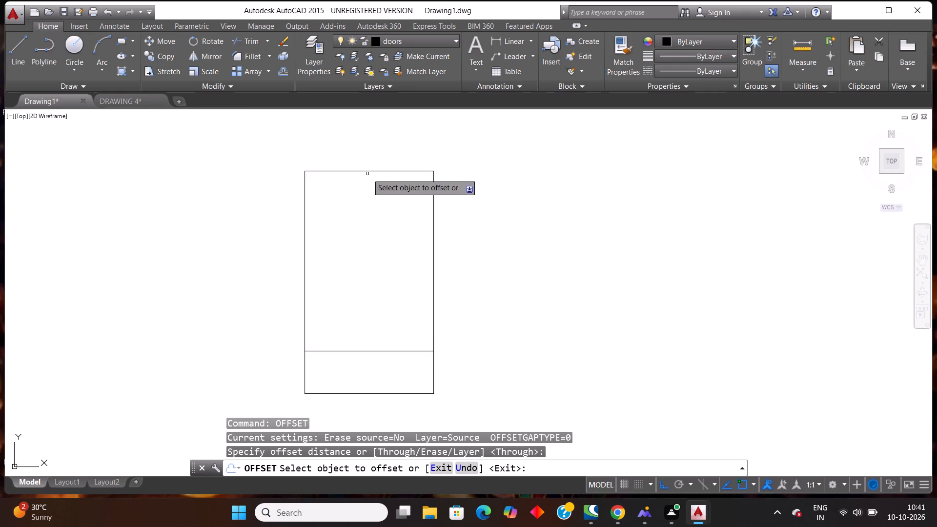
drag(363, 171, 358, 192)
text(9")
key(Return)
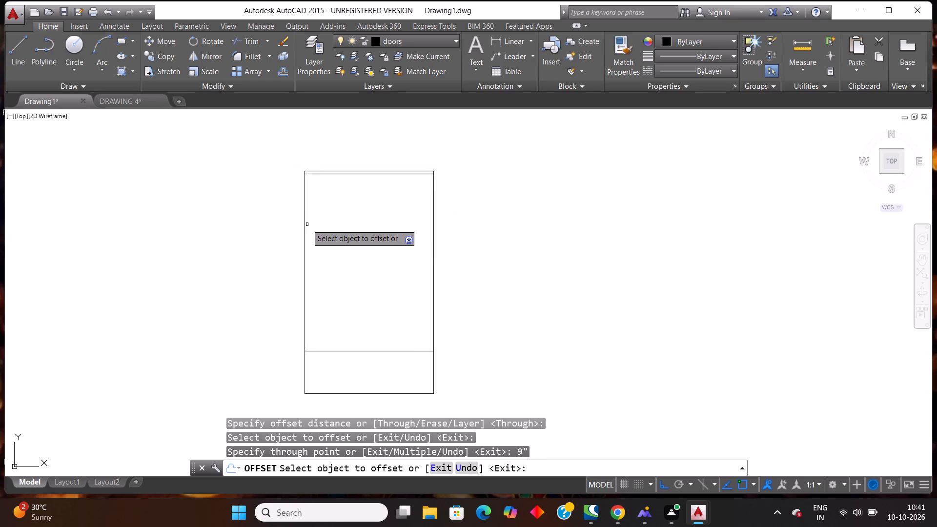
Offset the outline's left and right vertical lines 9" inward to form the inner faces of the side walls.
click(307, 224)
click(304, 231)
text(9")
key(Return)
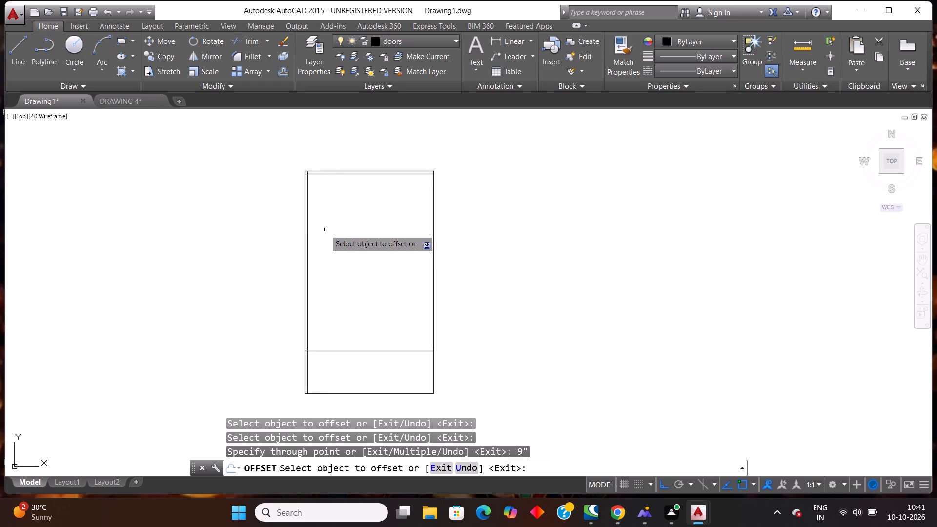
click(435, 233)
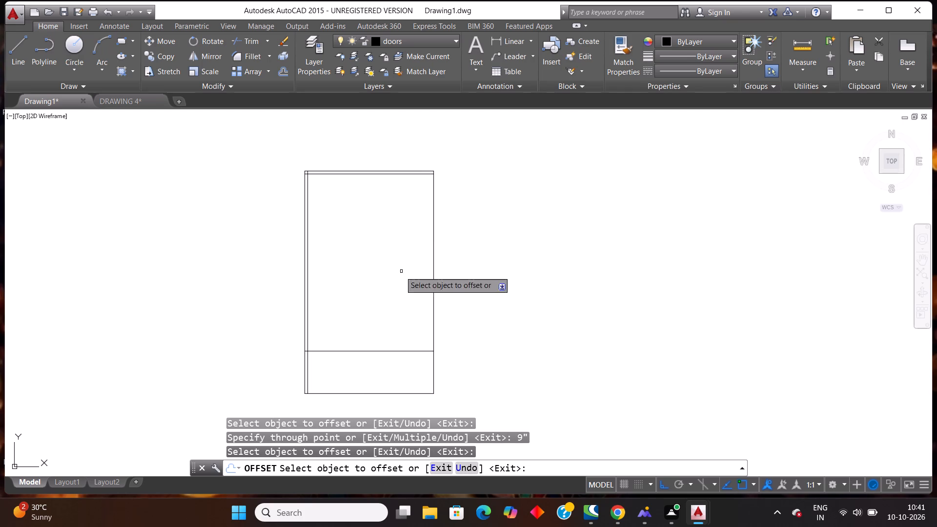
click(433, 269)
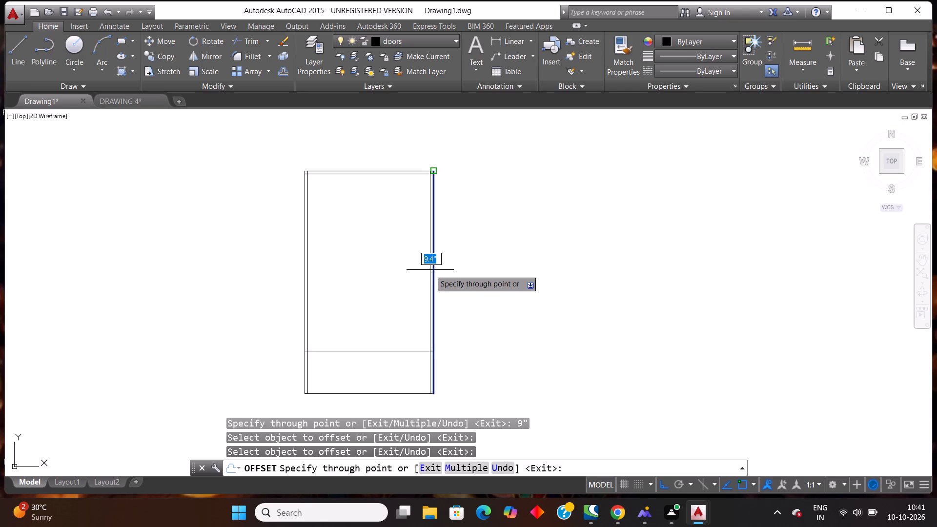
text(9")
key(Return)
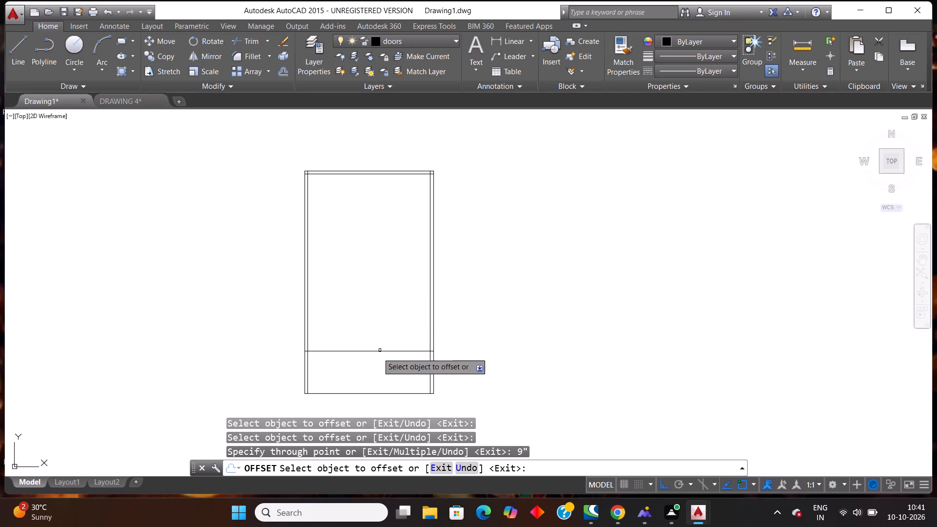
Offset the horizontal division line 9" upward to form the cross wall, and end the Offset command.
click(371, 351)
text(9")
key(Return)
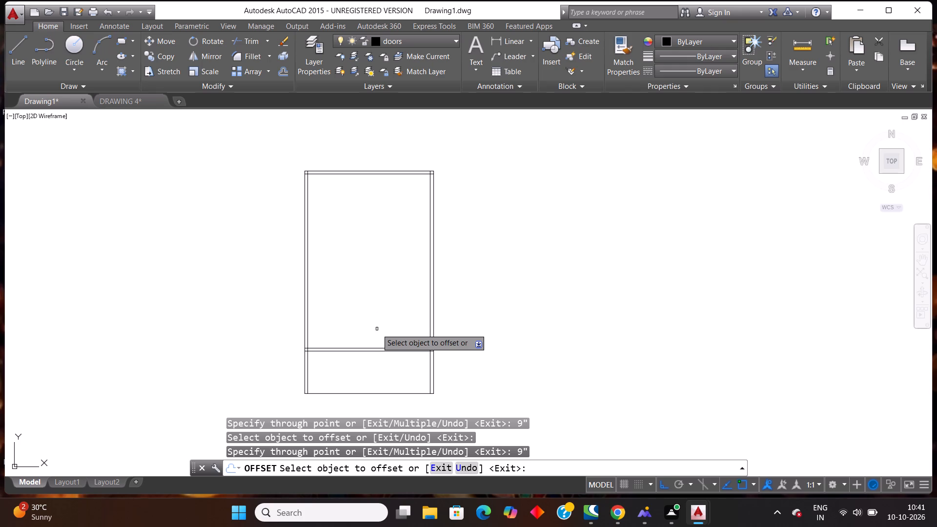
scroll(374, 354, down, 1)
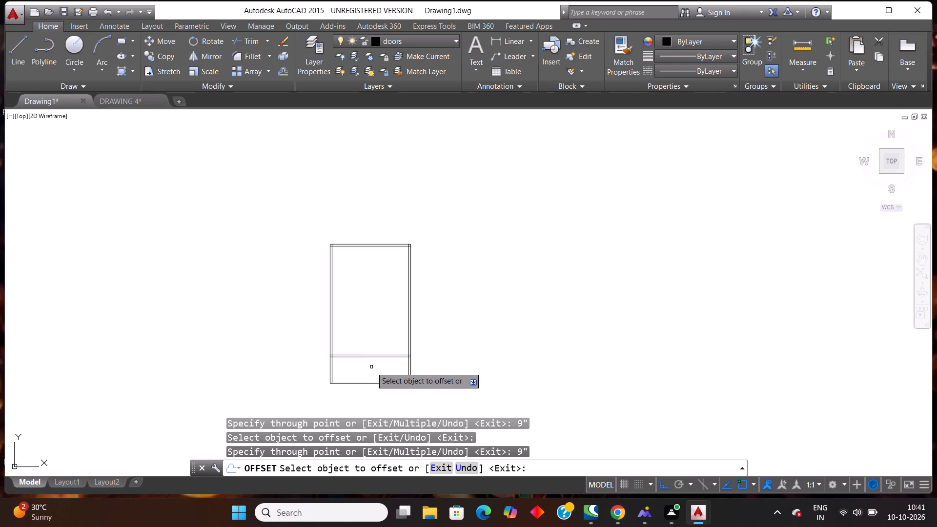
scroll(388, 401, down, 1)
scroll(382, 402, up, 2)
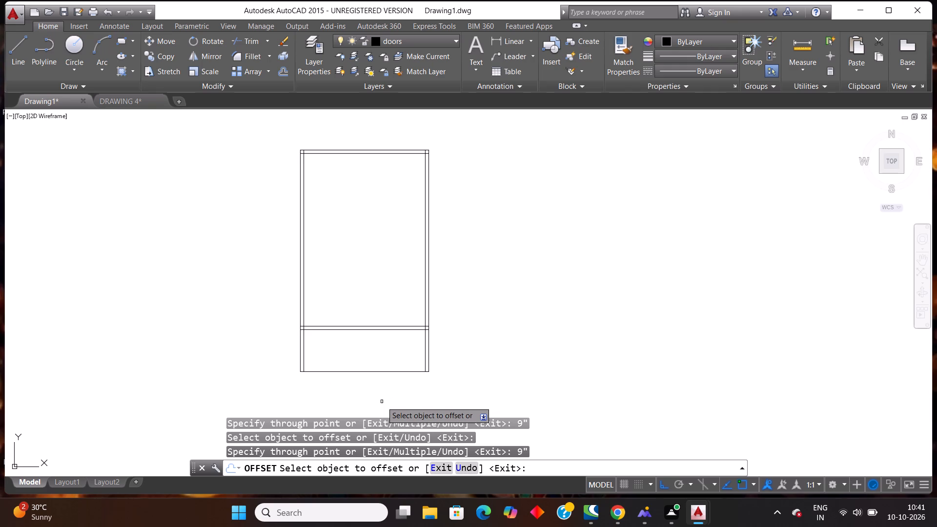
scroll(382, 402, down, 1)
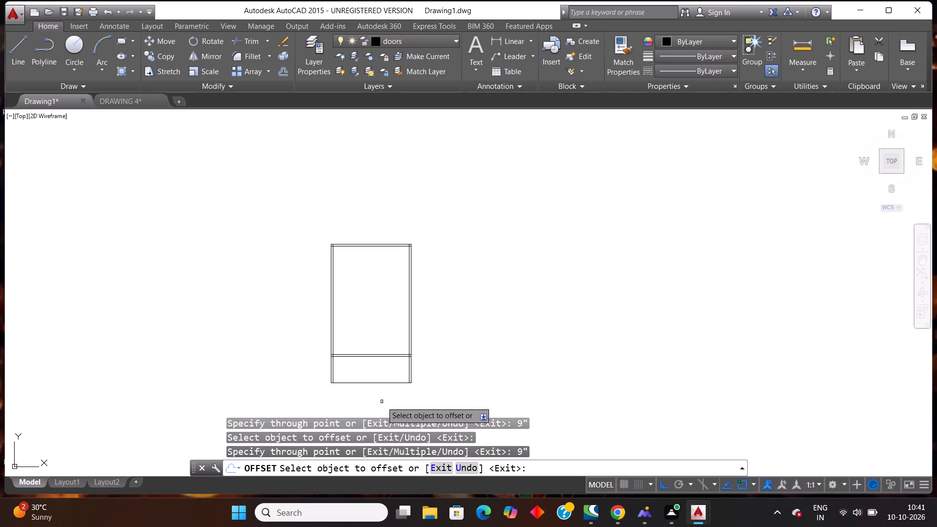
scroll(386, 396, up, 1)
key(Escape)
Offset the left wall's inner line 11' to the right, and offset the resulting line 9" further right as a wall.
key(p)
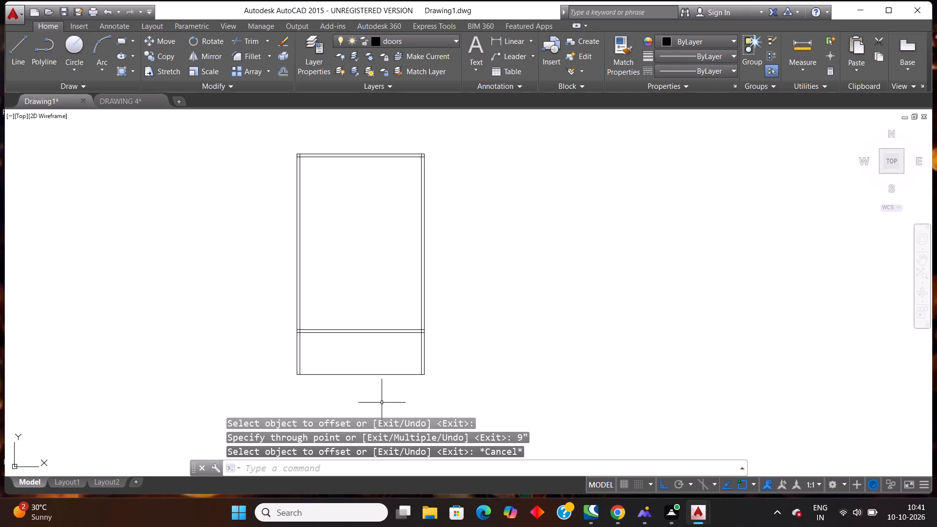
key(BackSpace)
text(off)
key(Return)
key(Return)
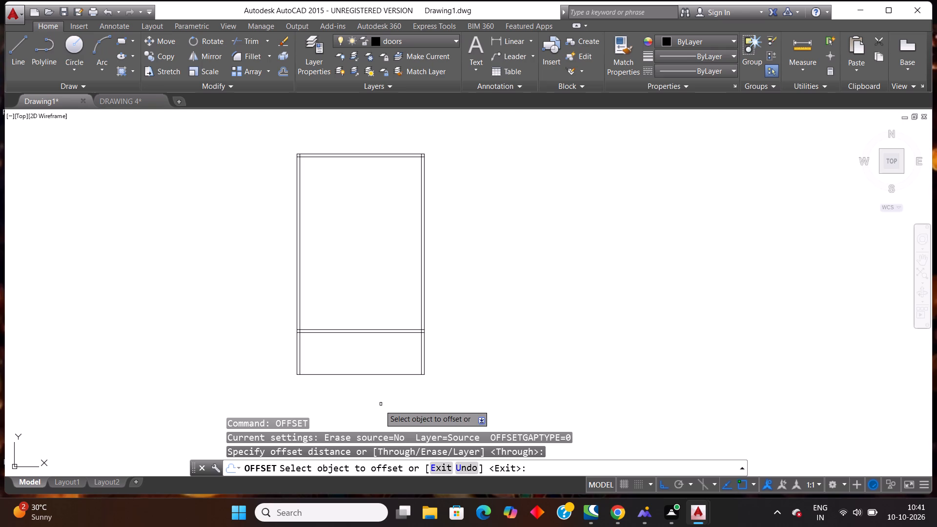
click(301, 218)
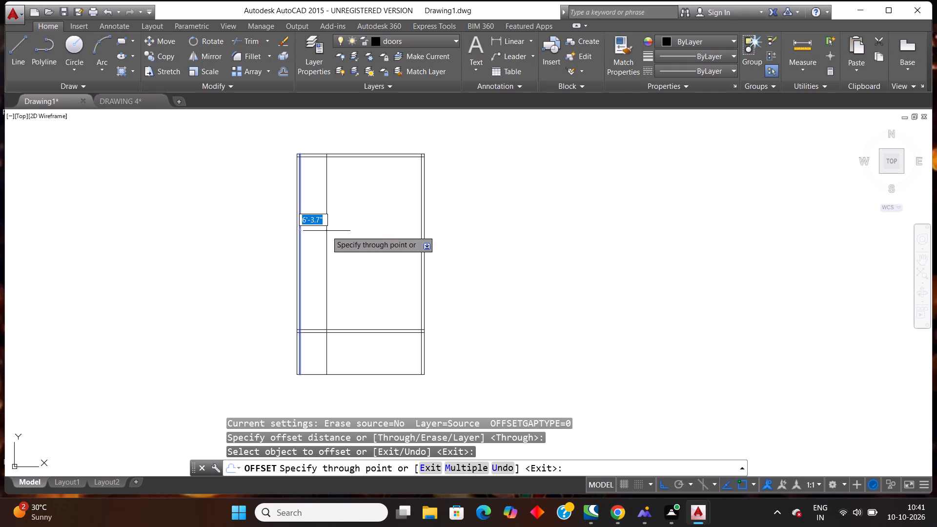
text(11')
key(Return)
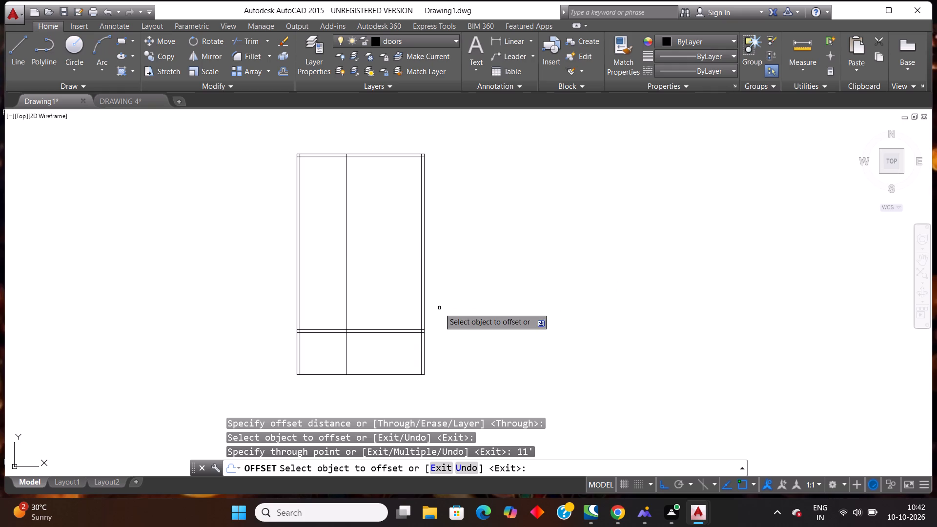
click(346, 258)
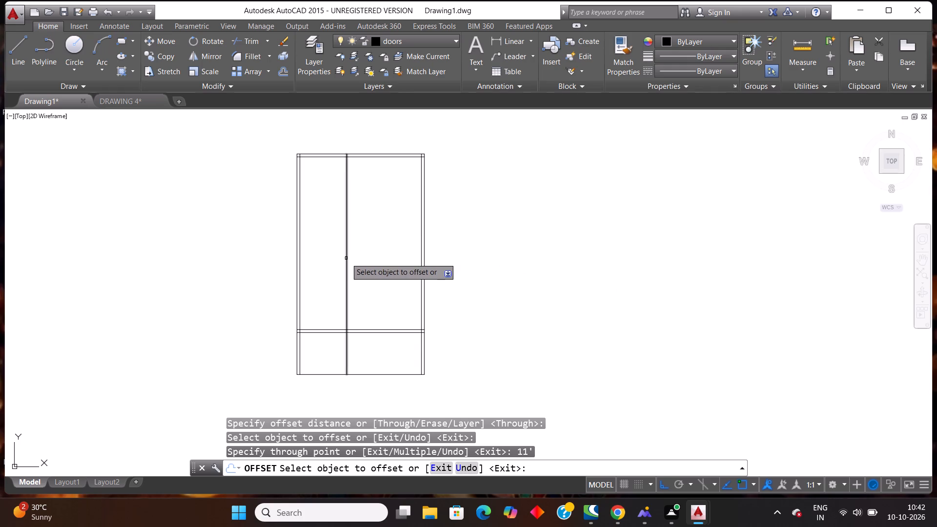
text(9")
key(Return)
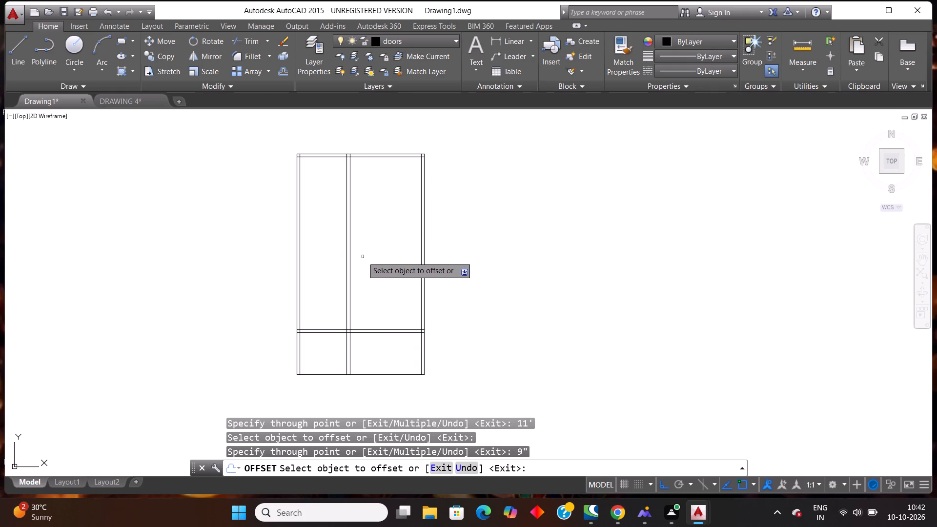
Offset the right wall's inner line 6' to the left, and offset the resulting line 4" further left as a partition.
click(420, 222)
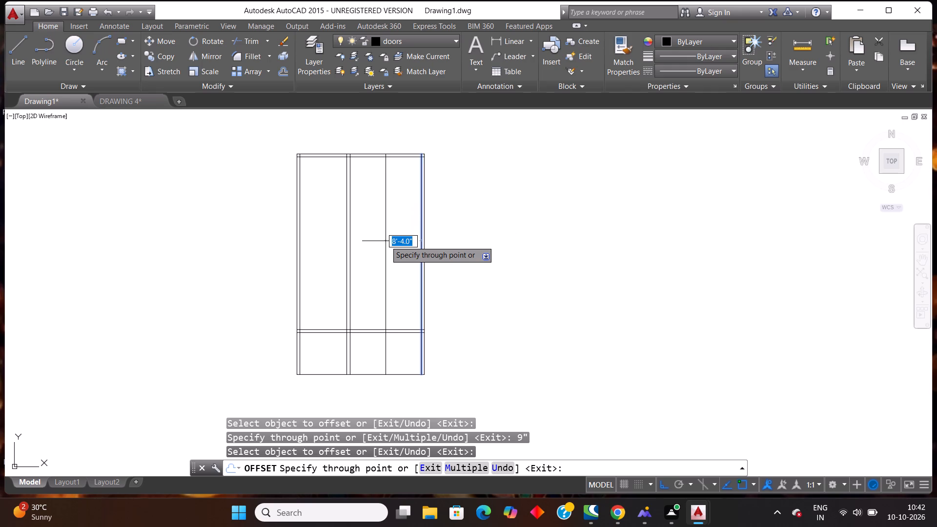
text(6')
key(Return)
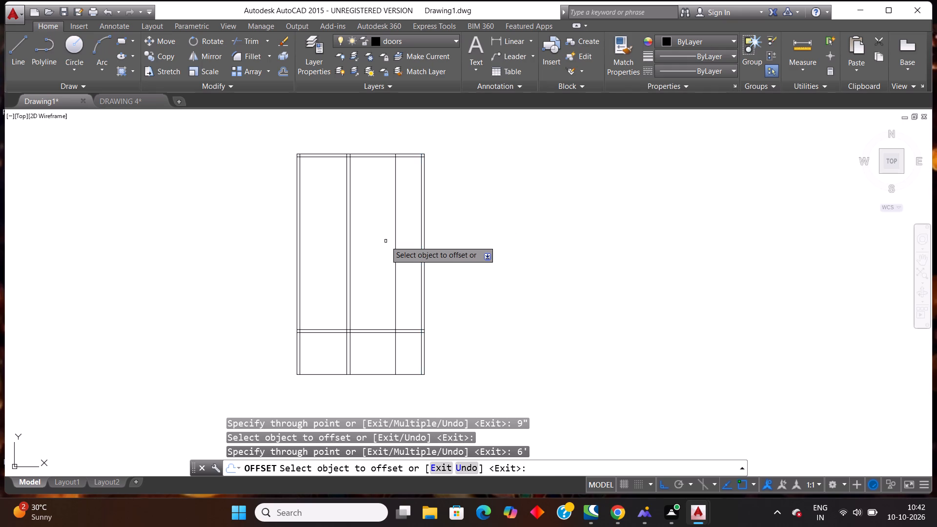
click(396, 239)
text(4")
key(Return)
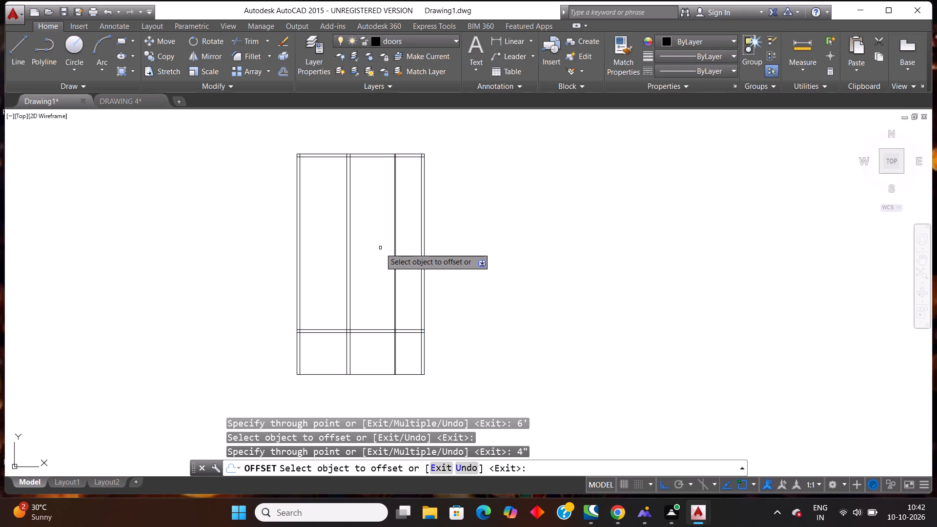
Offset the 4" partition's left line 5' to the left, and offset the resulting line 4" further left as a second partition.
scroll(393, 236, up, 2)
scroll(391, 237, down, 3)
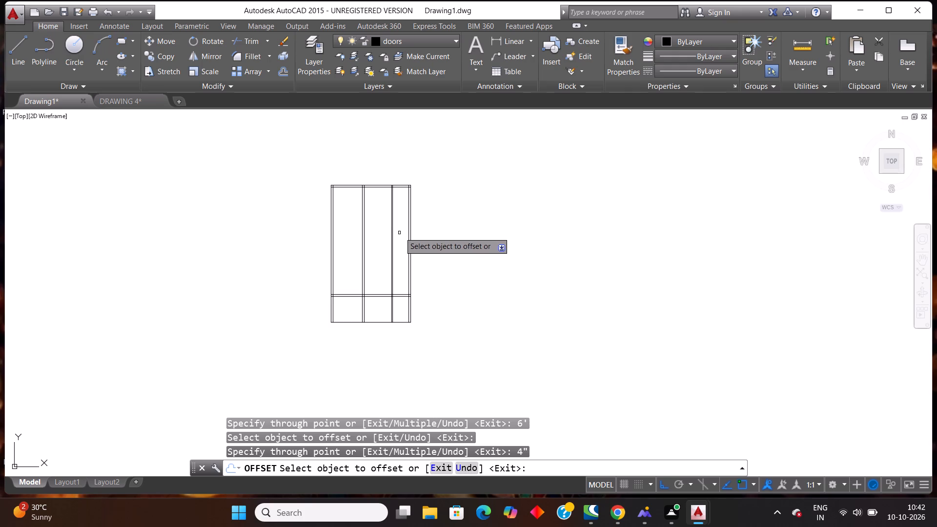
scroll(417, 200, up, 1)
click(373, 229)
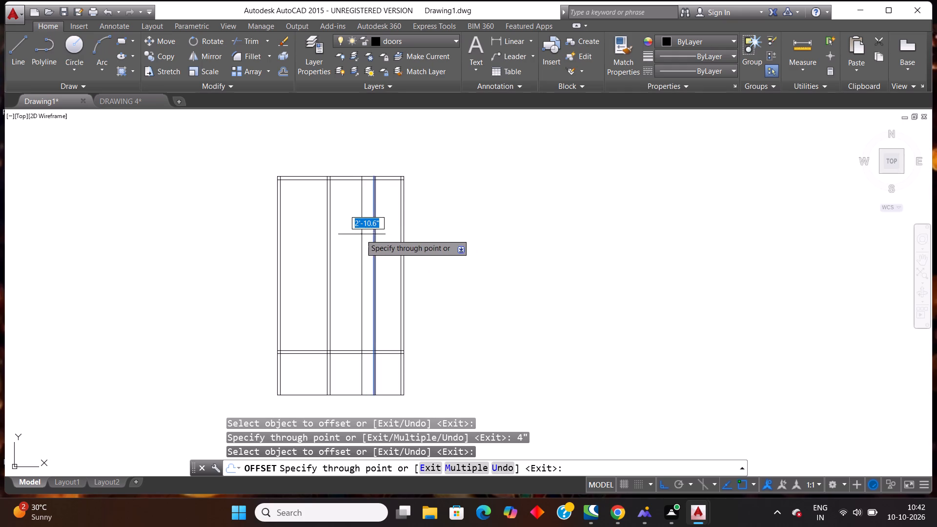
text(5')
key(Return)
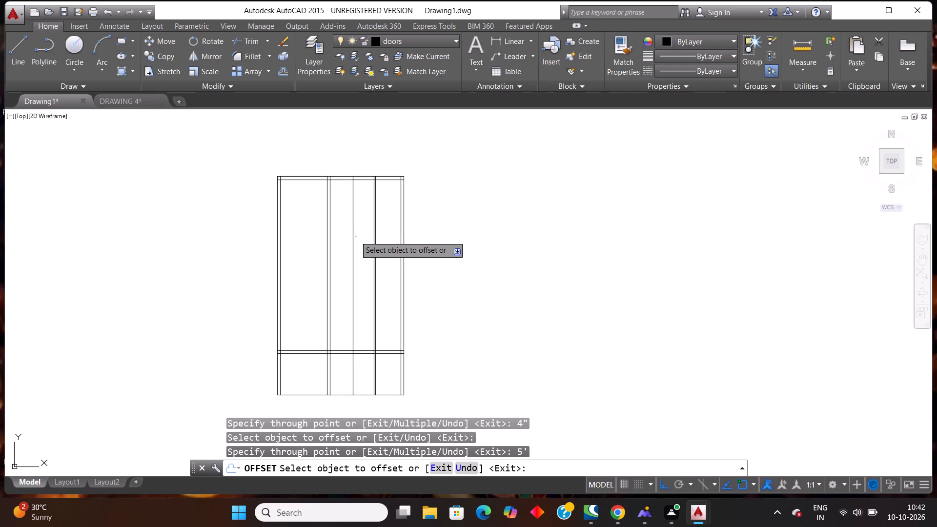
click(352, 233)
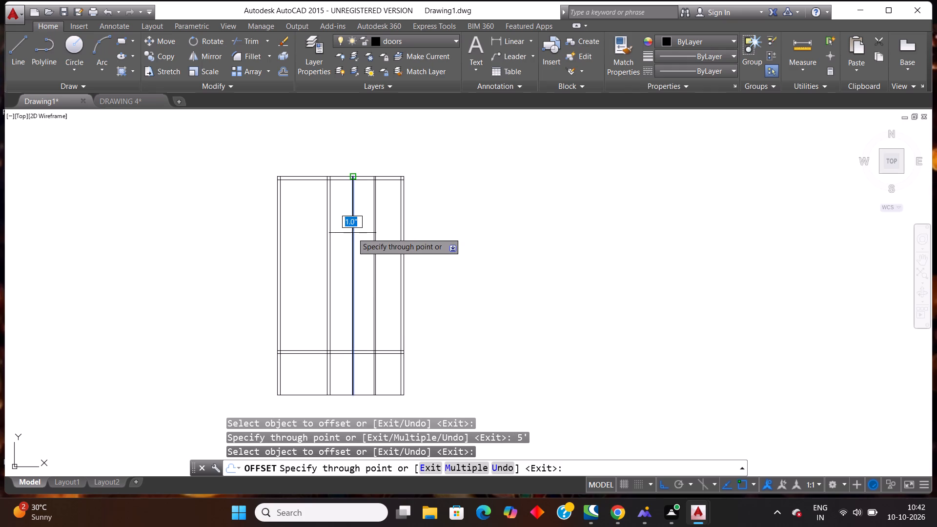
key(4)
key(shift+quotedbl)
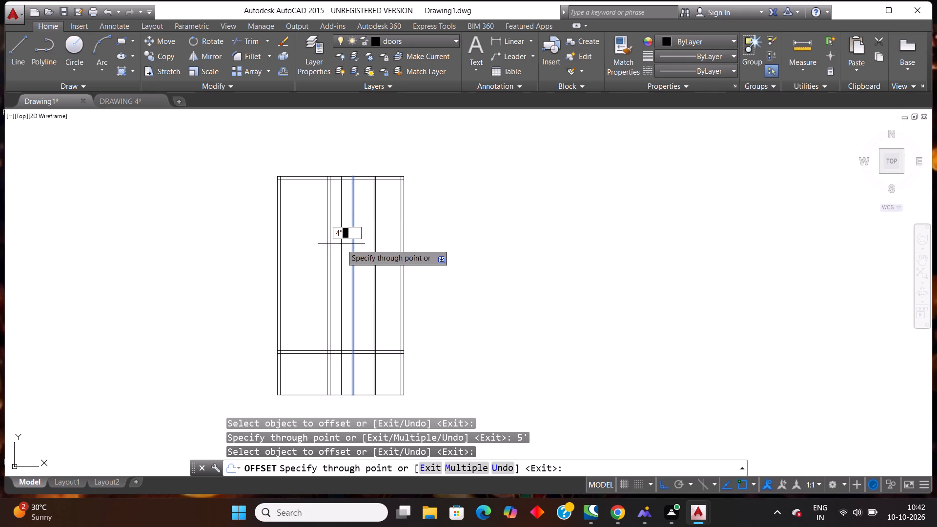
key(Return)
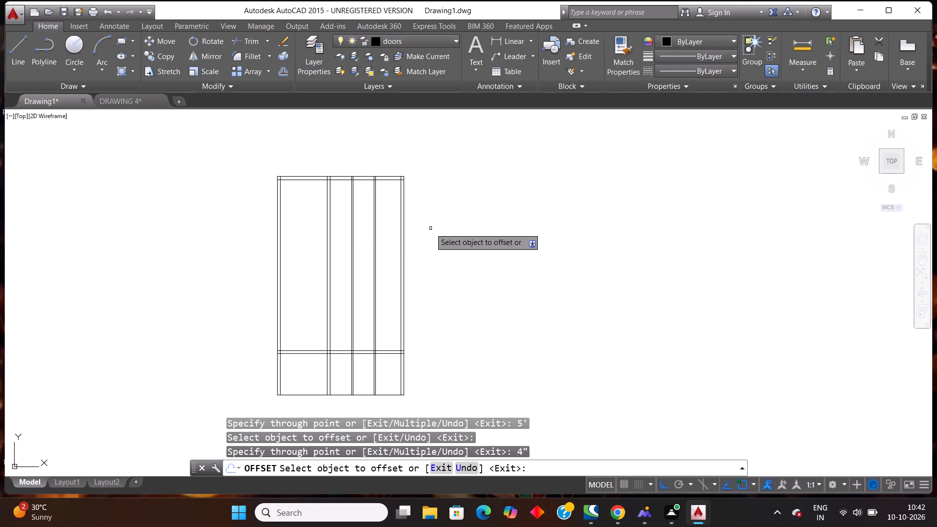
key(Escape)
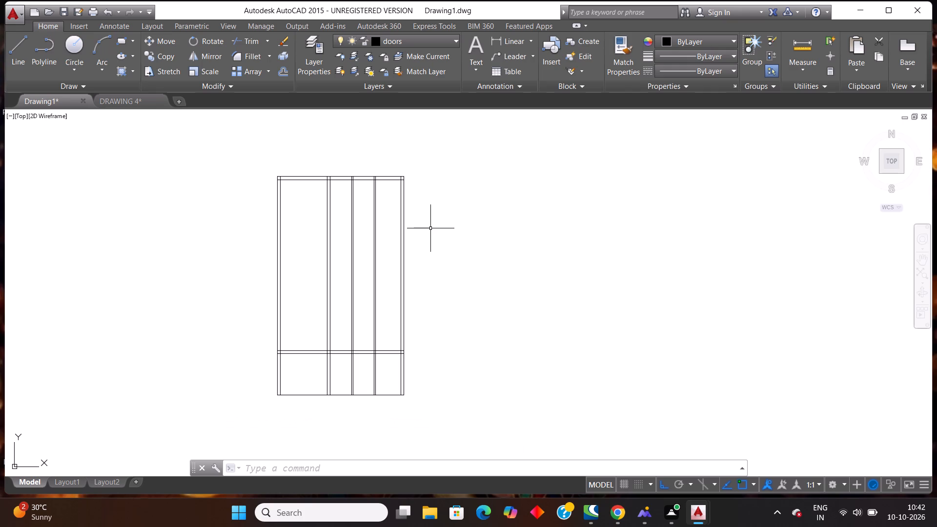
Trim the 9" vertical wall's two lines below and inside the horizontal cross wall so they end at its upper line.
text(tr)
key(Return)
key(Return)
click(321, 376)
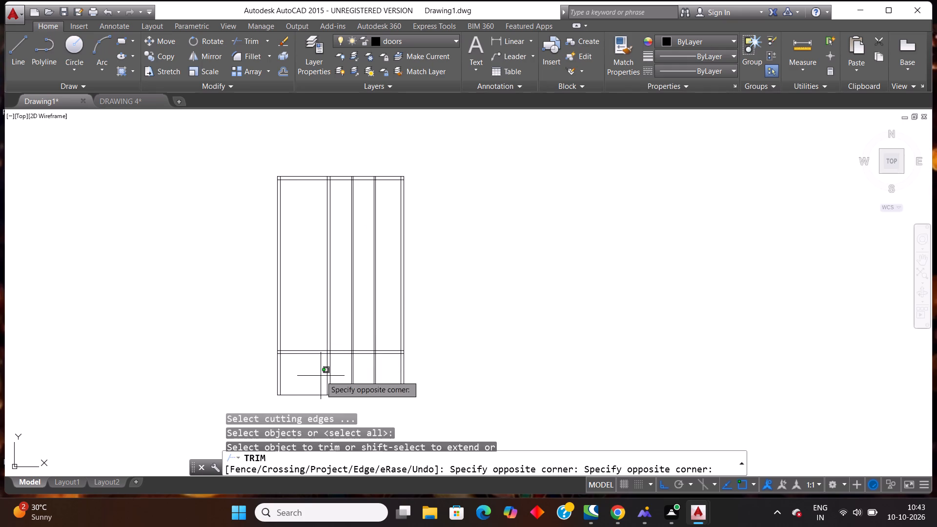
click(344, 371)
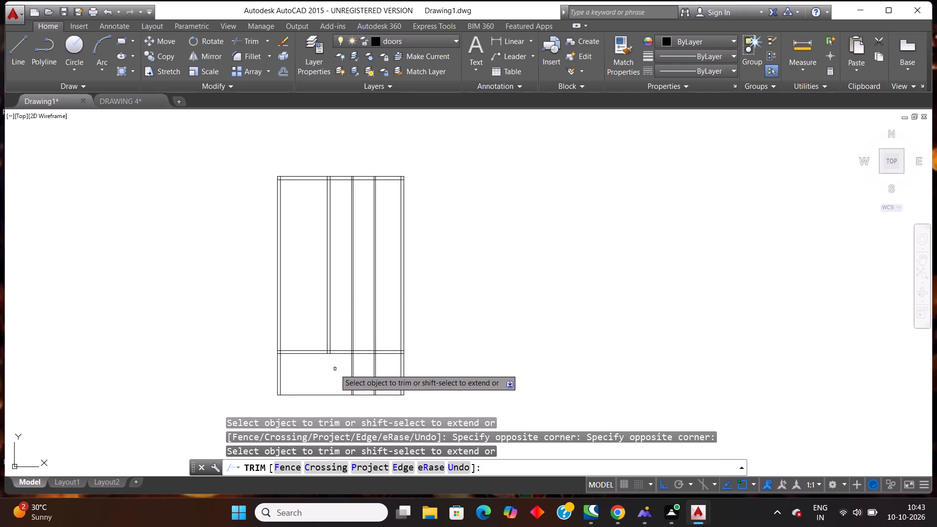
scroll(335, 369, up, 2)
click(309, 326)
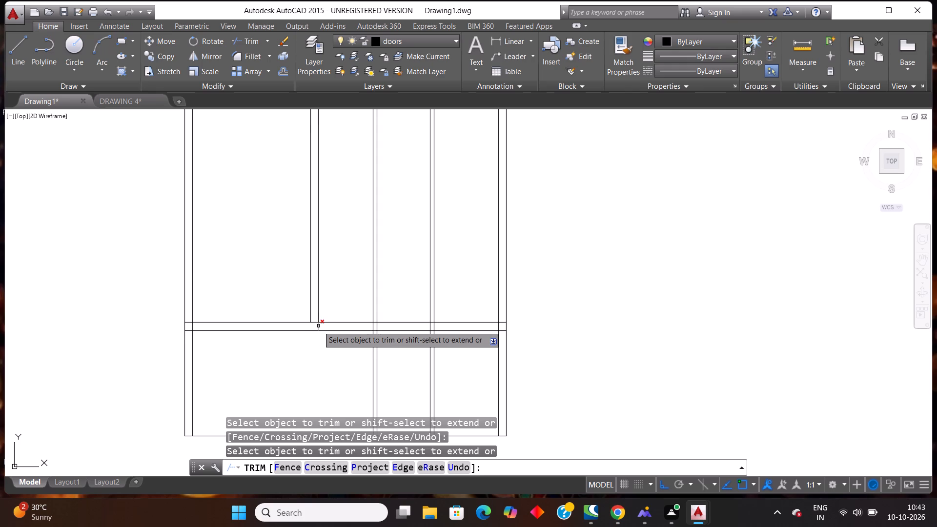
click(318, 326)
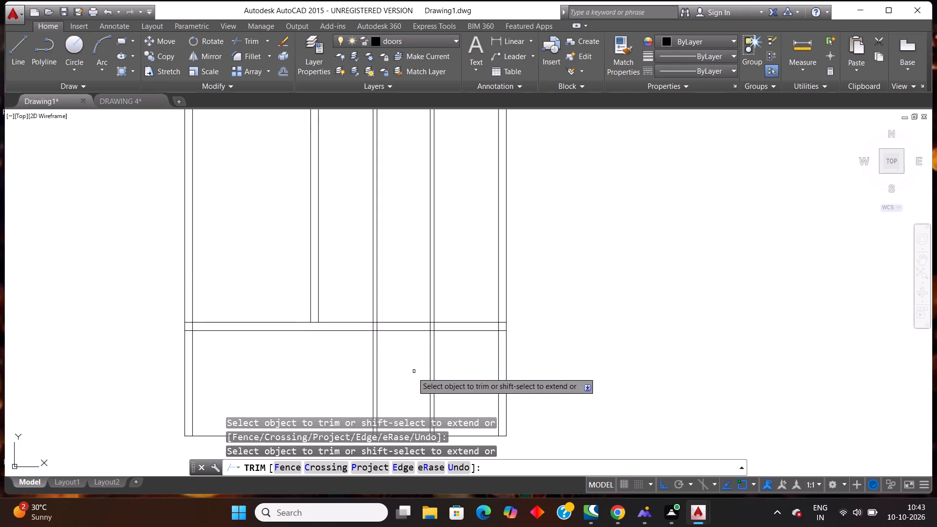
Trim the lines of both 4" vertical partitions where they pass between the lower horizontal cross wall's two lines.
scroll(402, 371, down, 2)
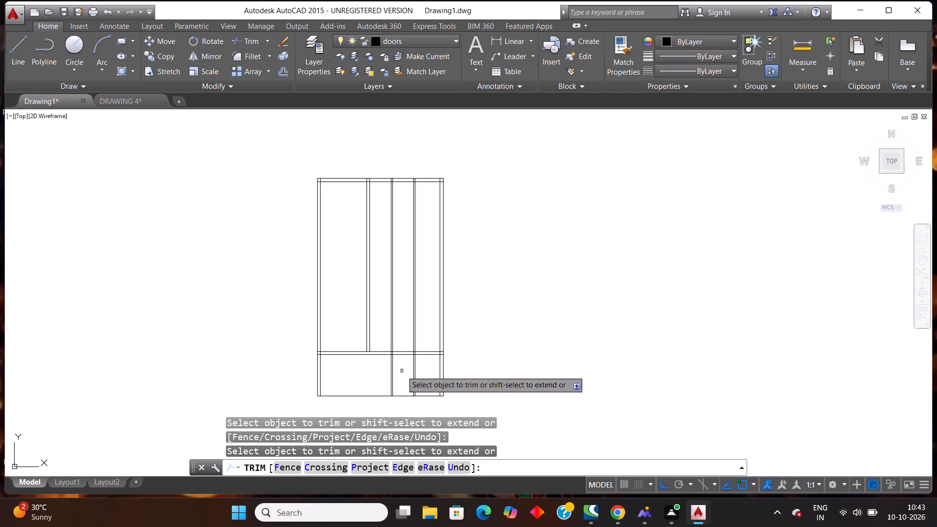
scroll(402, 371, up, 4)
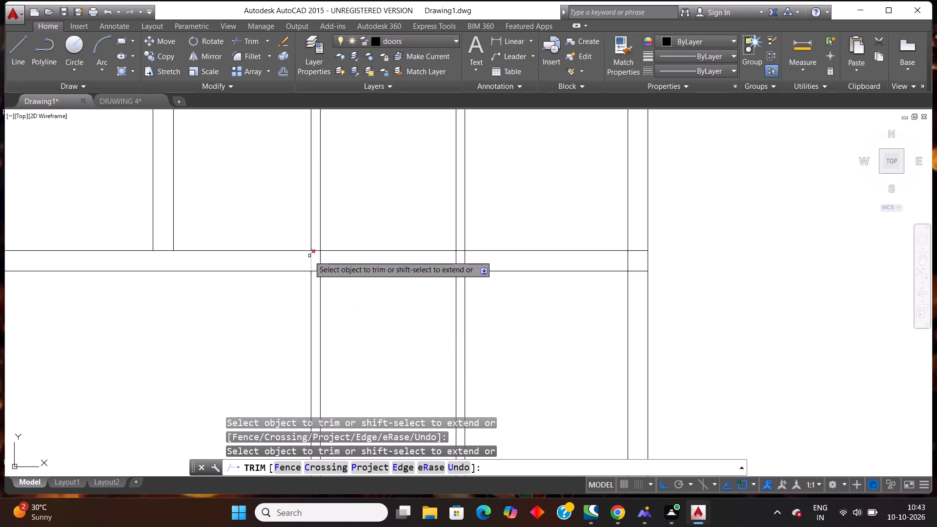
click(277, 263)
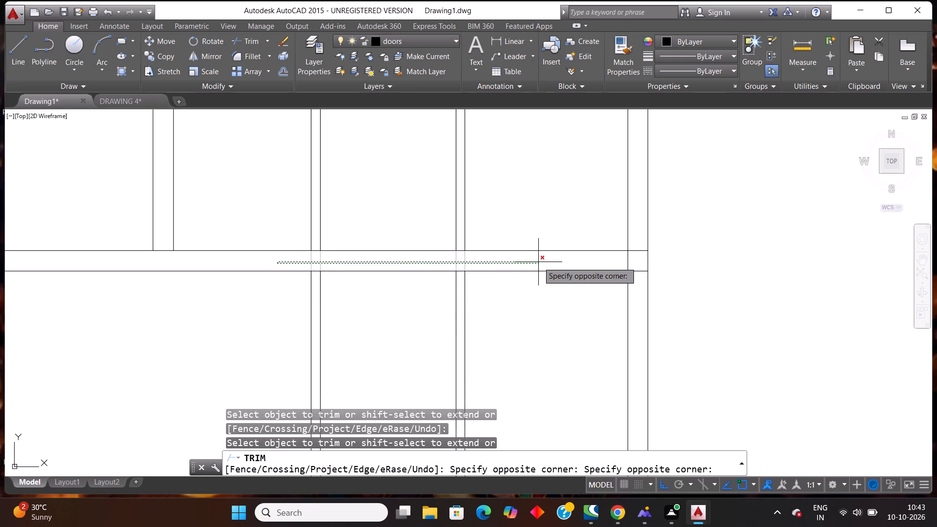
click(538, 262)
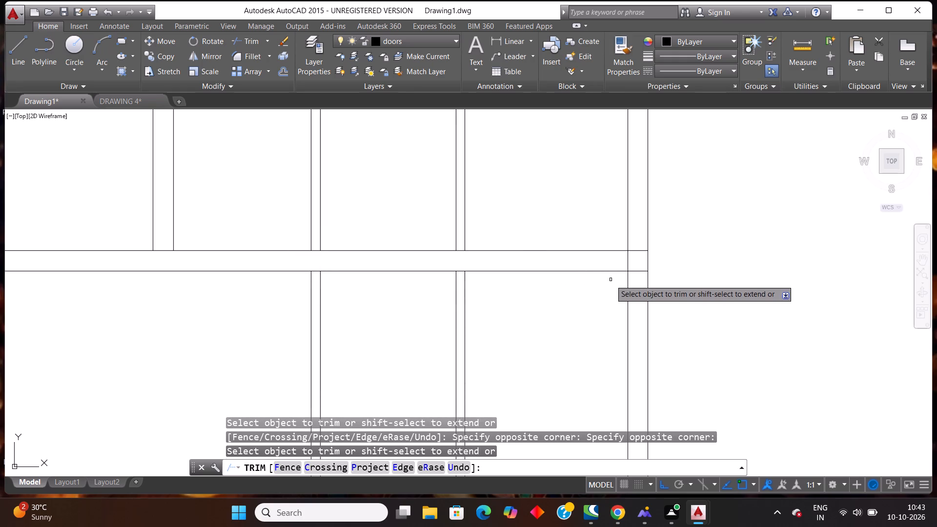
Clear the junction of the lower cross wall and right outer wall by trimming the line segments crossing inside it.
click(627, 267)
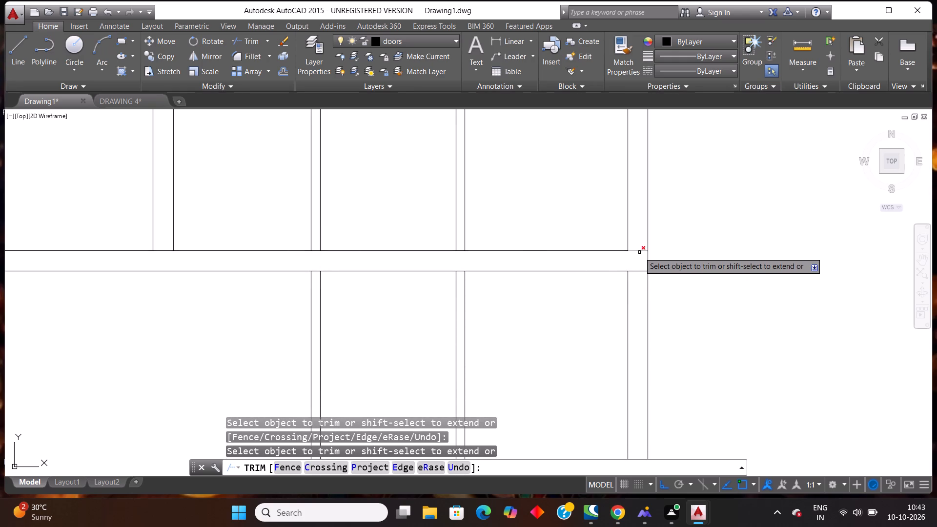
click(639, 252)
click(641, 272)
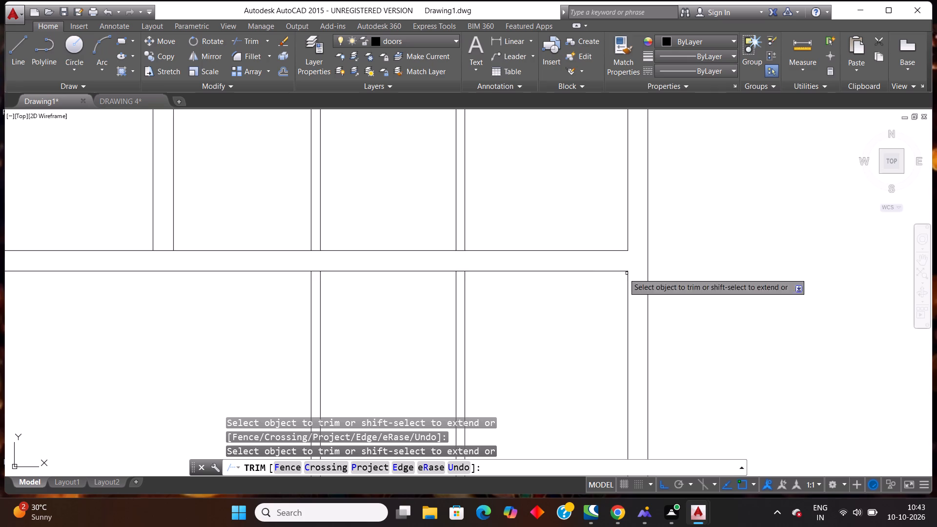
scroll(583, 253, down, 4)
scroll(518, 211, down, 2)
scroll(508, 145, up, 2)
scroll(589, 240, up, 1)
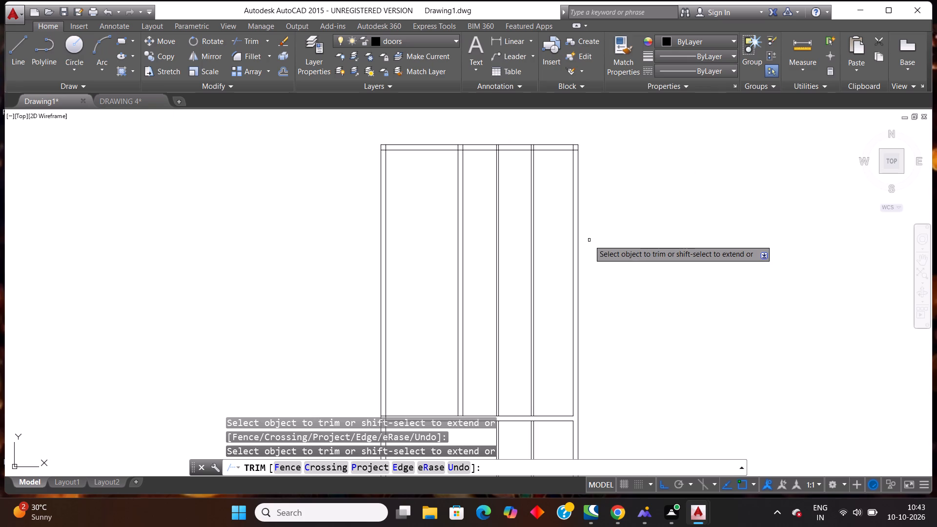
key(Escape)
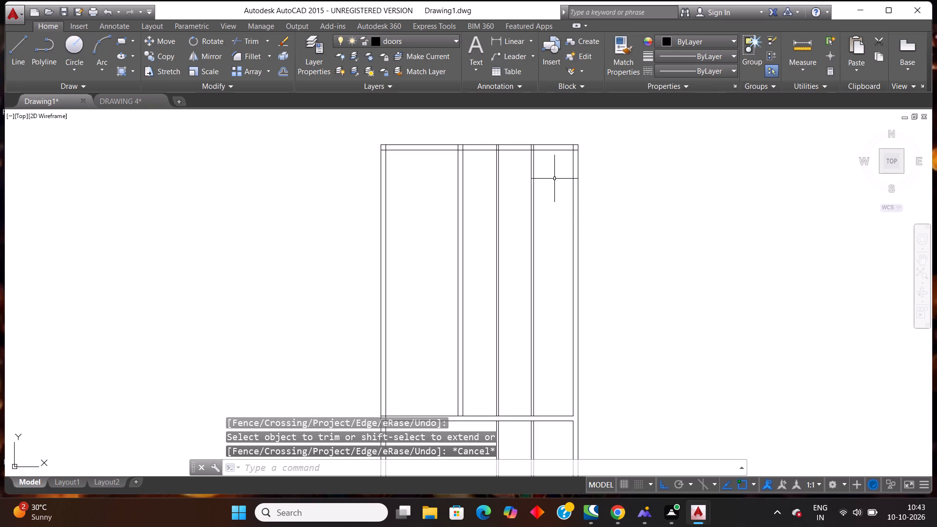
Offset the top wall's inner line 12' down, and offset the resulting line 9" back up as a horizontal wall.
text(off)
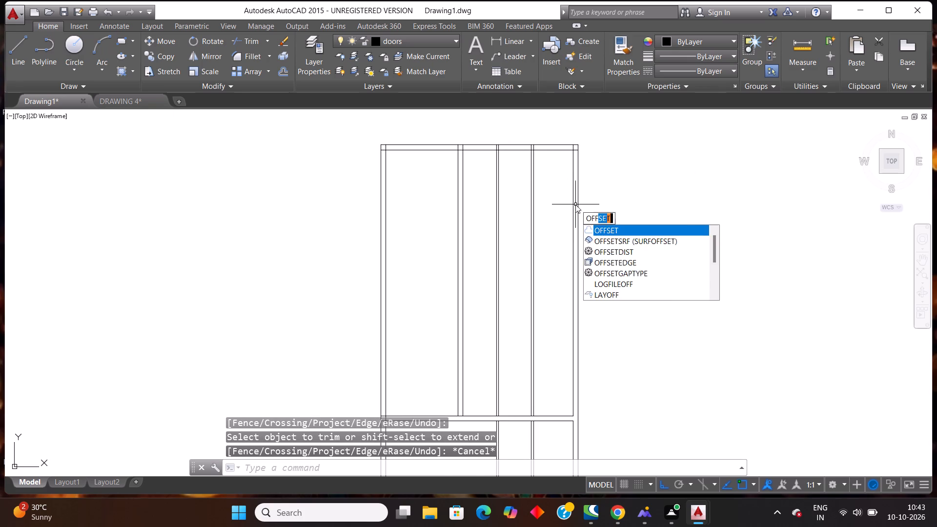
key(Return)
key(Return)
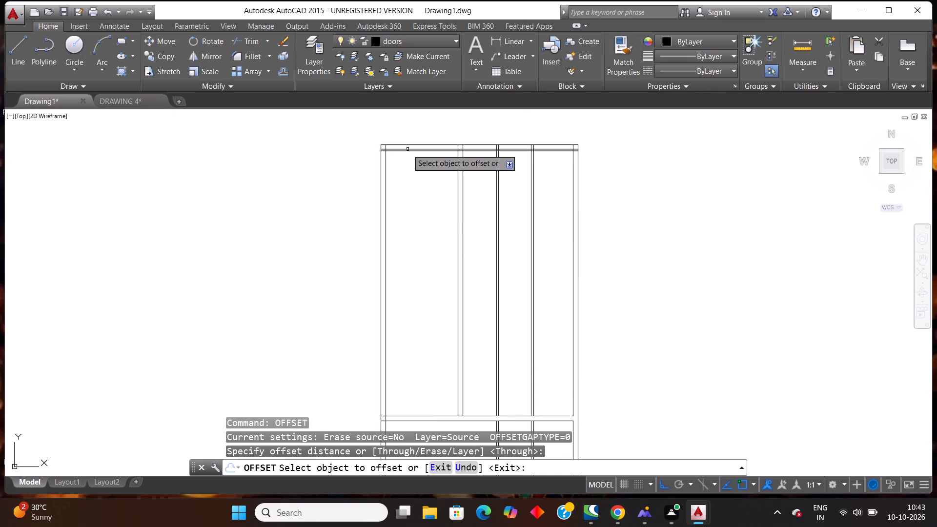
click(407, 149)
text(12')
key(Return)
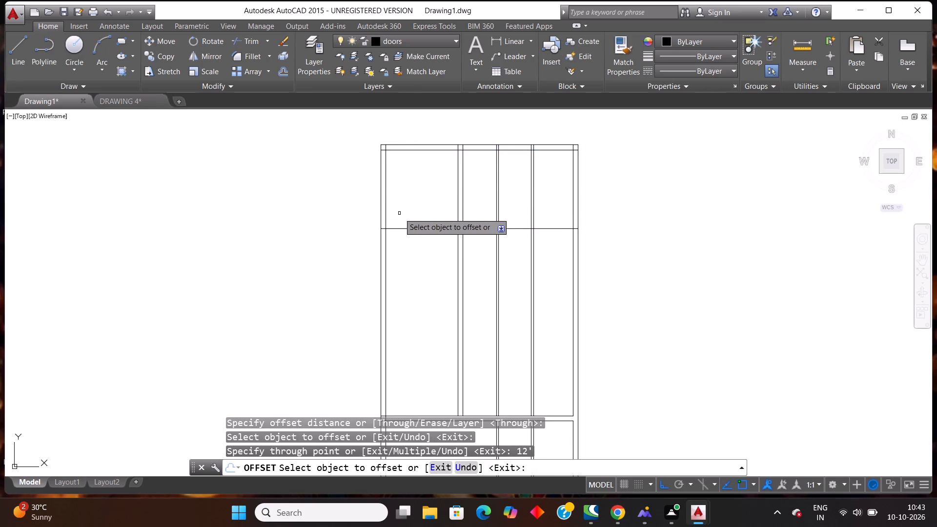
click(408, 228)
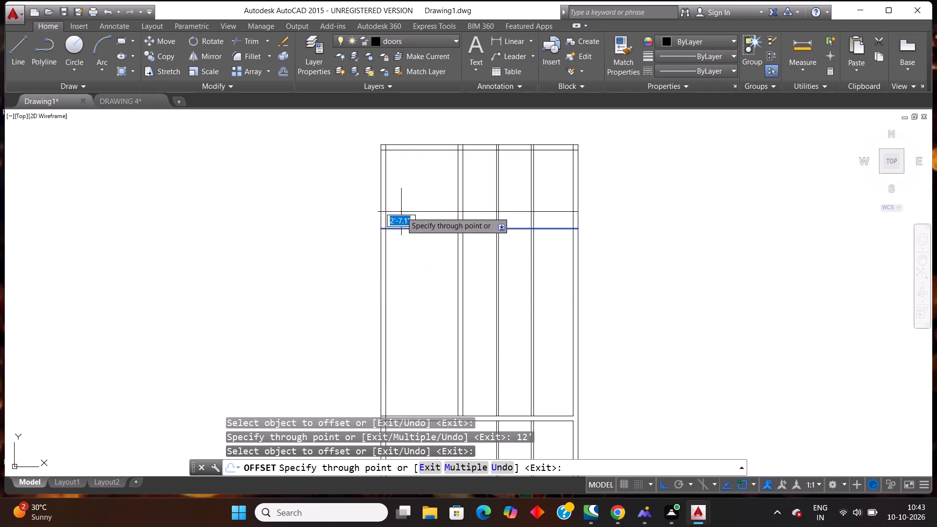
text(9")
key(Return)
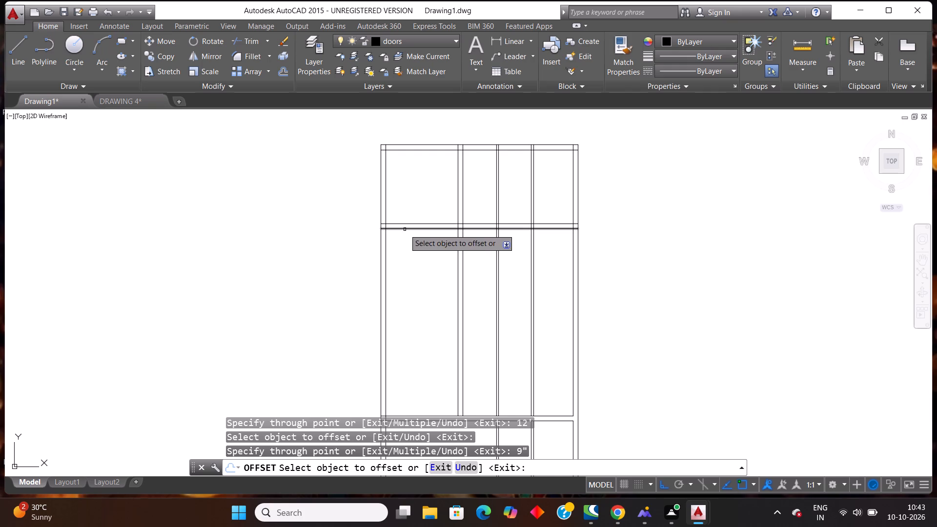
Offset the lower line of the new 9" horizontal wall 4' down.
click(405, 229)
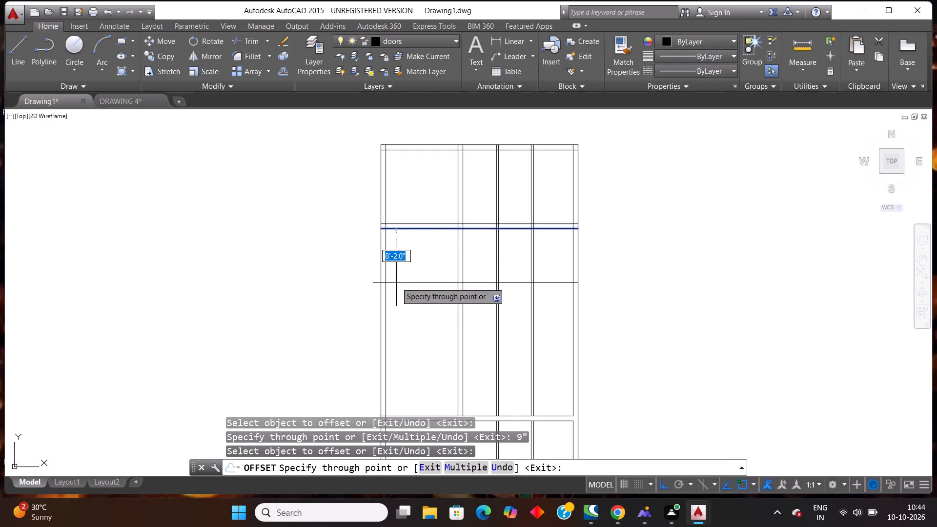
text(4')
key(Return)
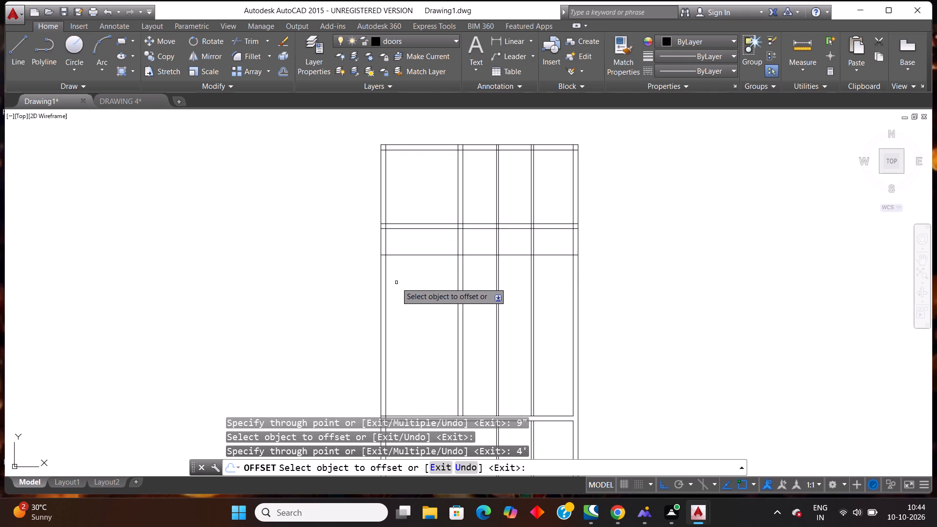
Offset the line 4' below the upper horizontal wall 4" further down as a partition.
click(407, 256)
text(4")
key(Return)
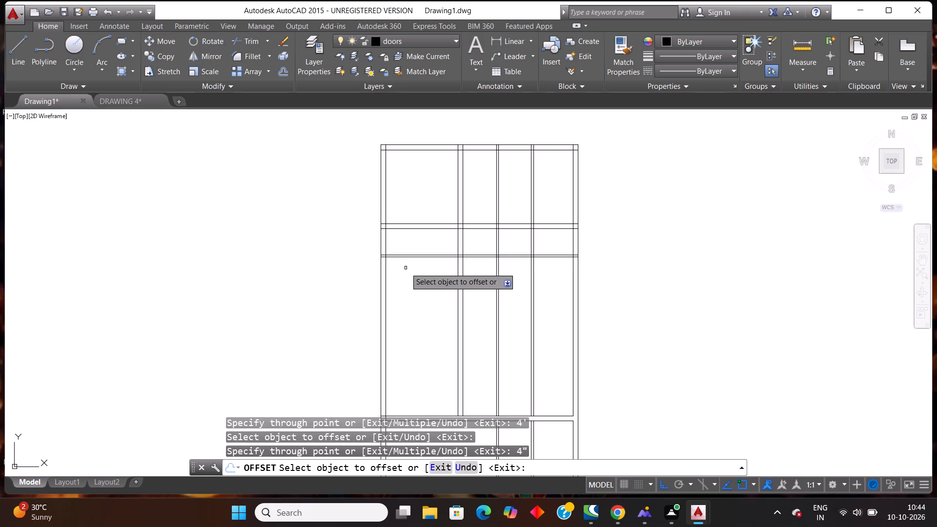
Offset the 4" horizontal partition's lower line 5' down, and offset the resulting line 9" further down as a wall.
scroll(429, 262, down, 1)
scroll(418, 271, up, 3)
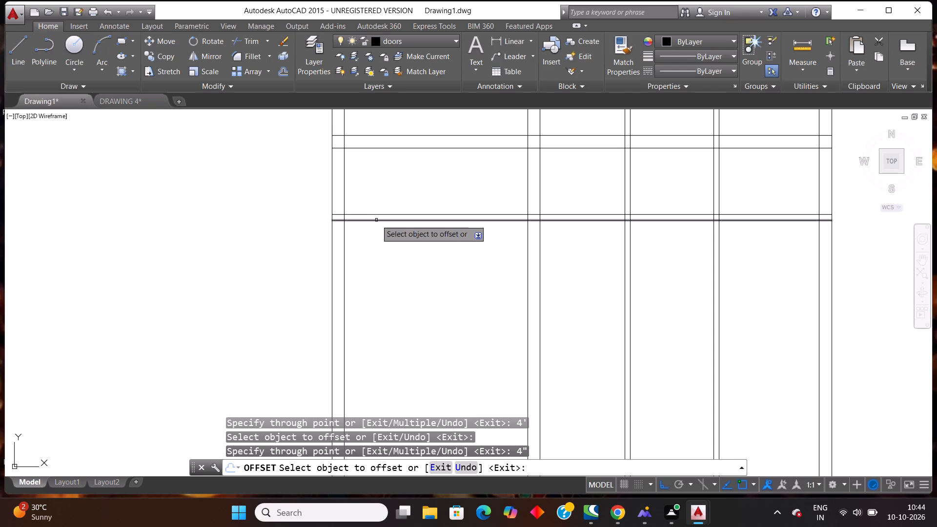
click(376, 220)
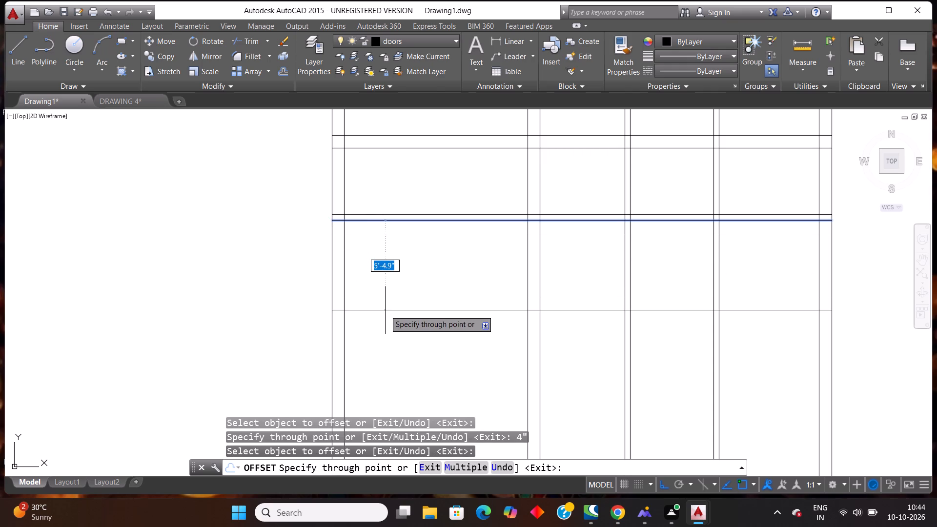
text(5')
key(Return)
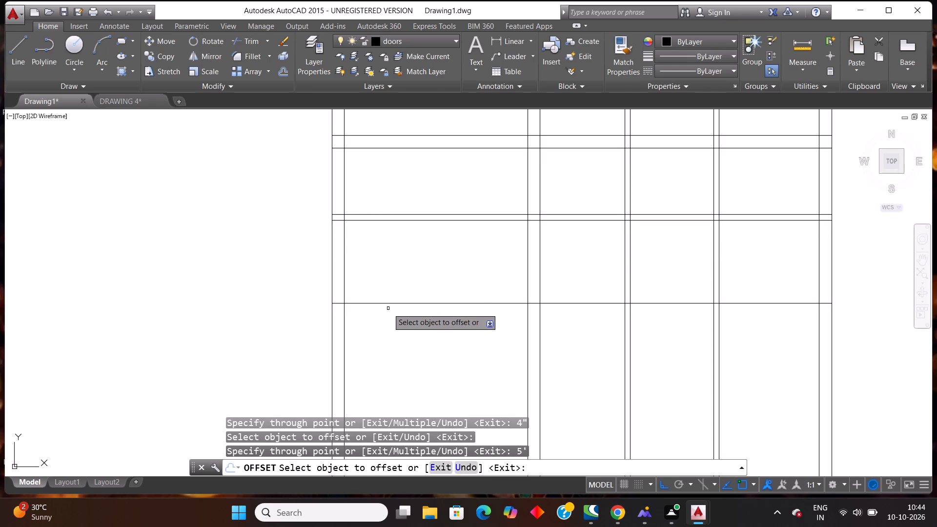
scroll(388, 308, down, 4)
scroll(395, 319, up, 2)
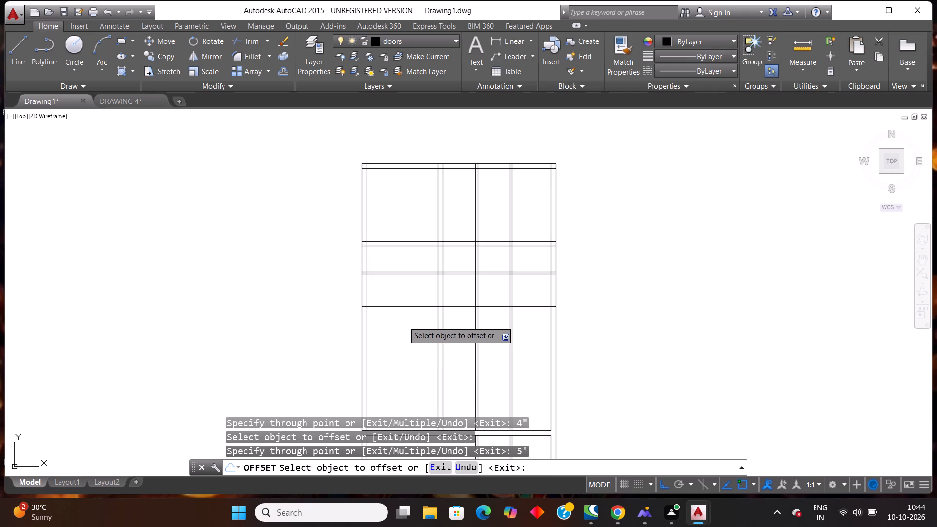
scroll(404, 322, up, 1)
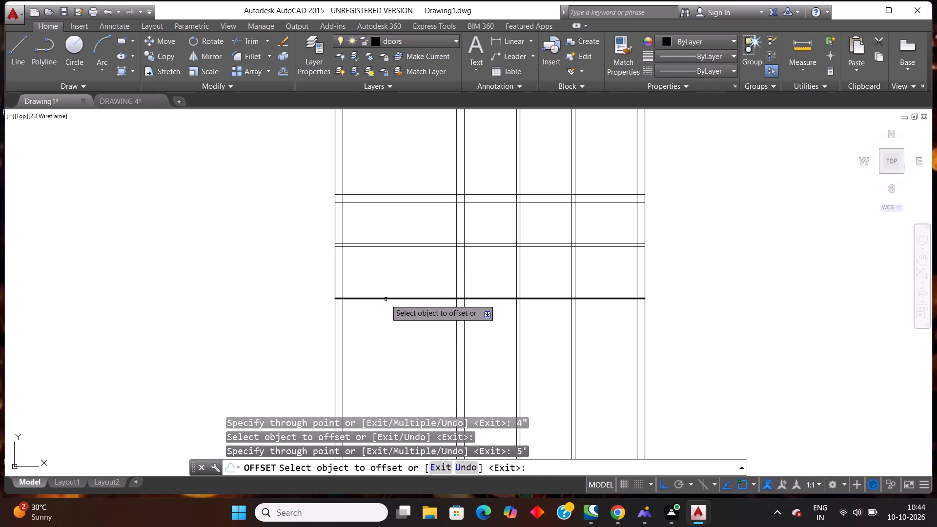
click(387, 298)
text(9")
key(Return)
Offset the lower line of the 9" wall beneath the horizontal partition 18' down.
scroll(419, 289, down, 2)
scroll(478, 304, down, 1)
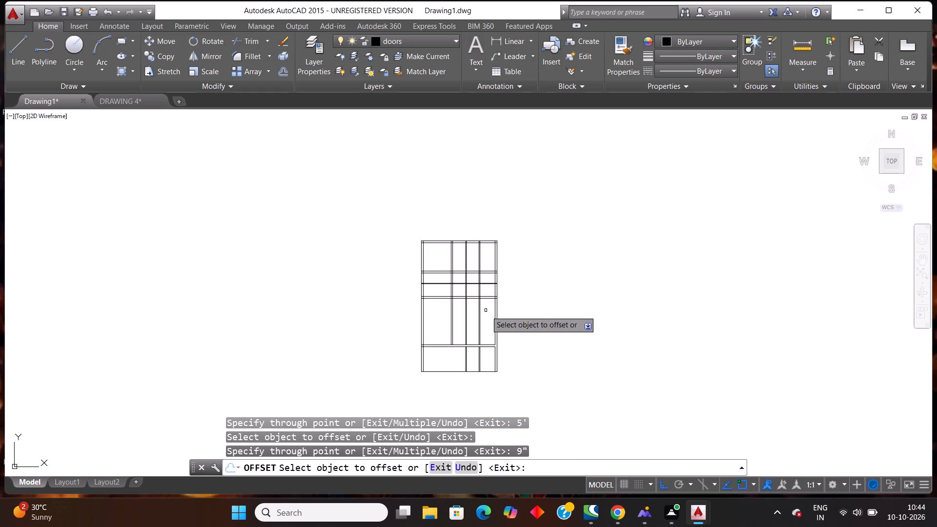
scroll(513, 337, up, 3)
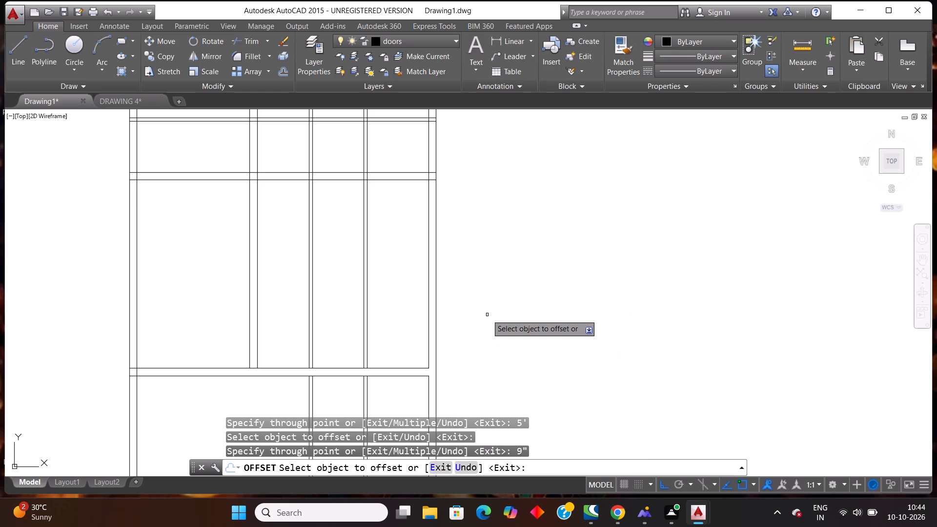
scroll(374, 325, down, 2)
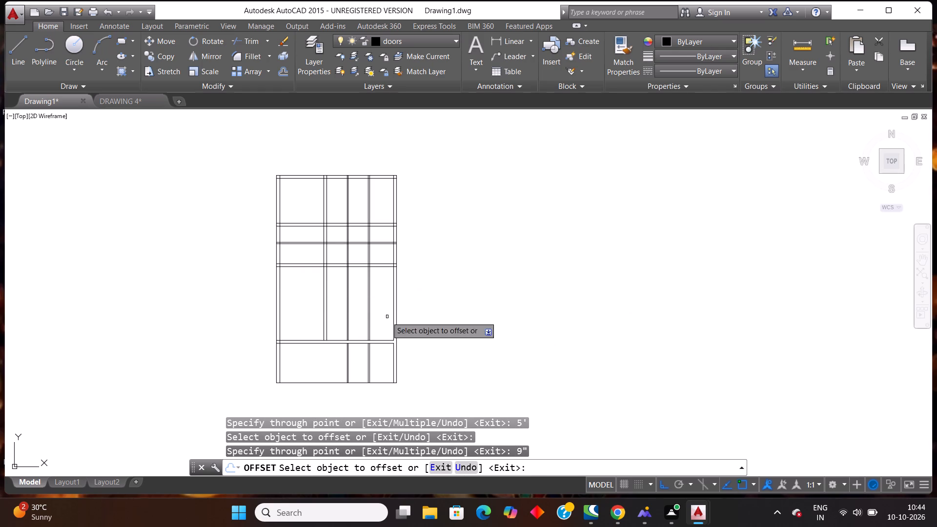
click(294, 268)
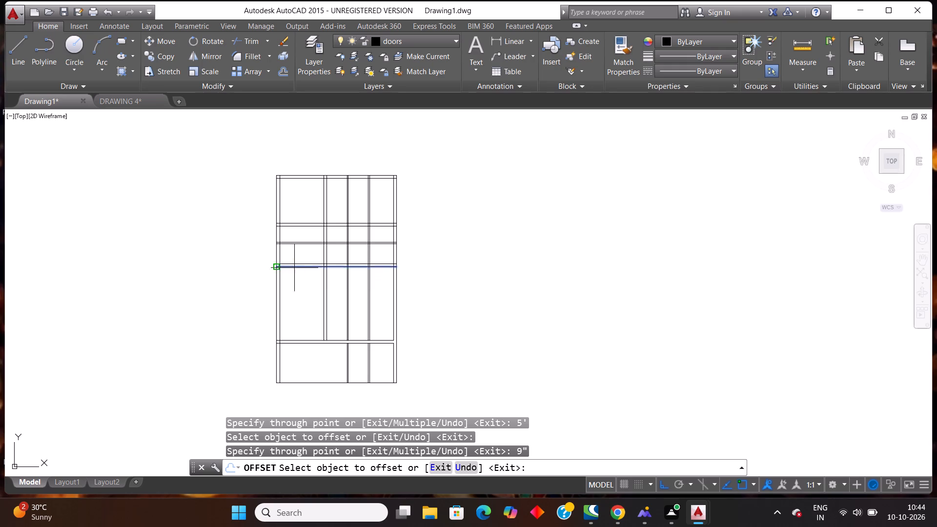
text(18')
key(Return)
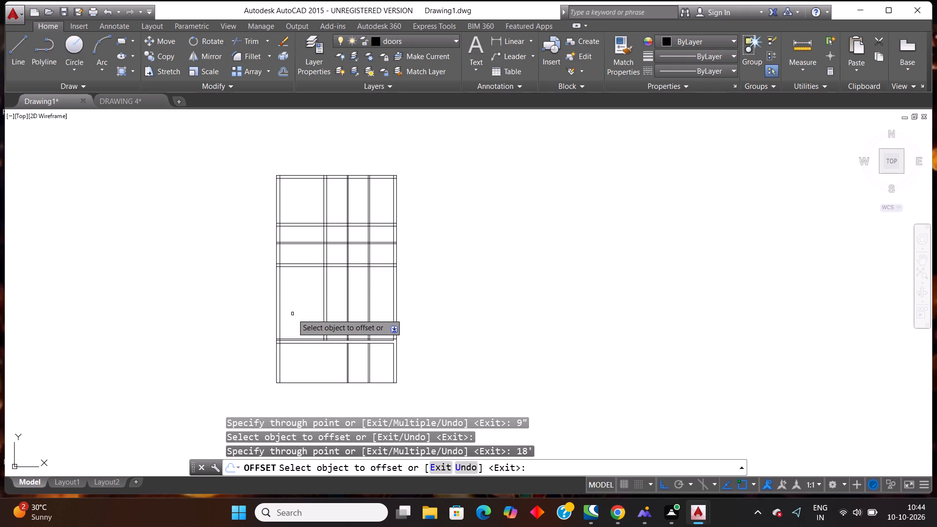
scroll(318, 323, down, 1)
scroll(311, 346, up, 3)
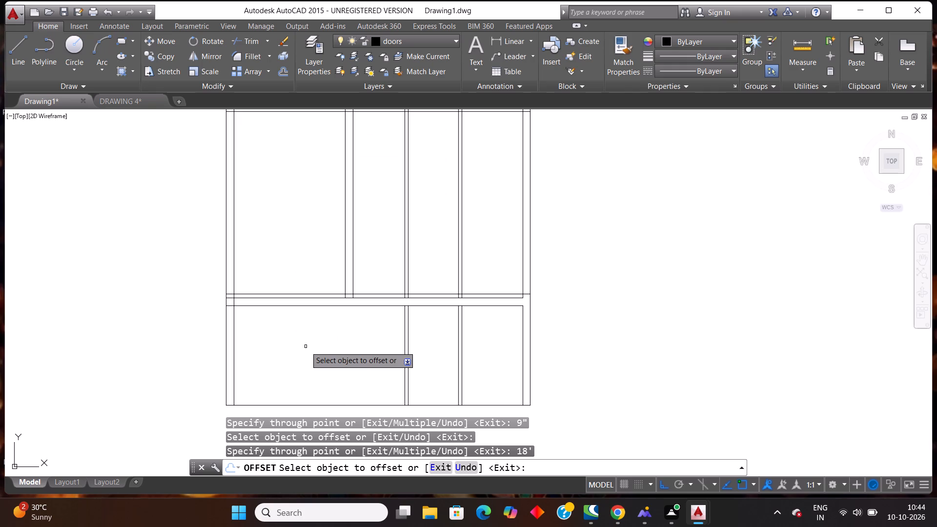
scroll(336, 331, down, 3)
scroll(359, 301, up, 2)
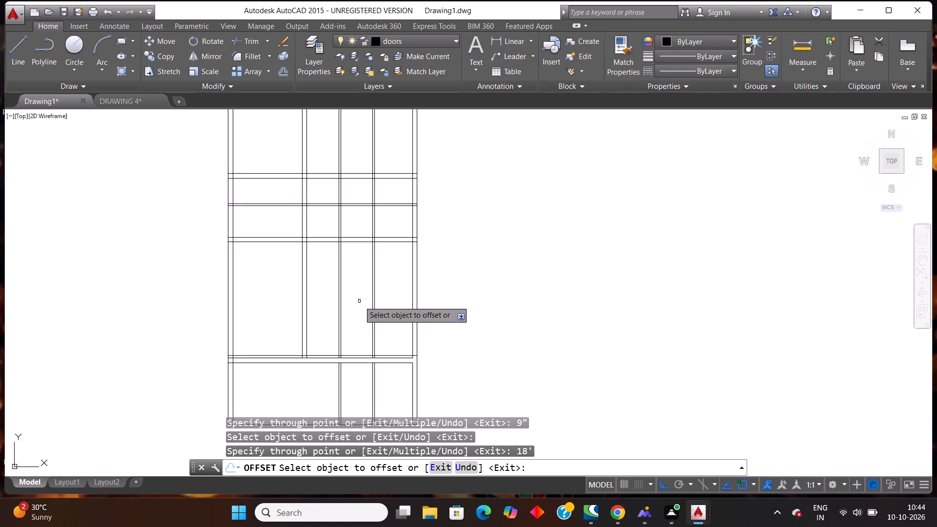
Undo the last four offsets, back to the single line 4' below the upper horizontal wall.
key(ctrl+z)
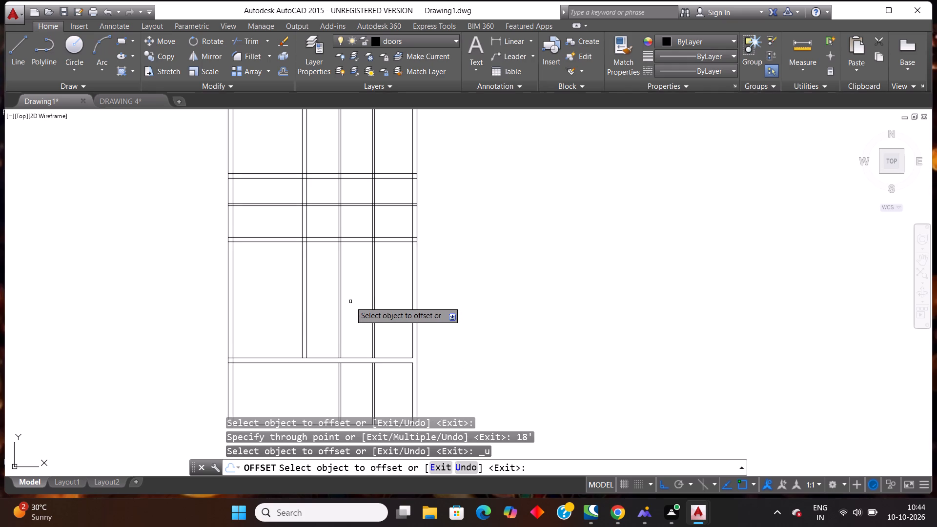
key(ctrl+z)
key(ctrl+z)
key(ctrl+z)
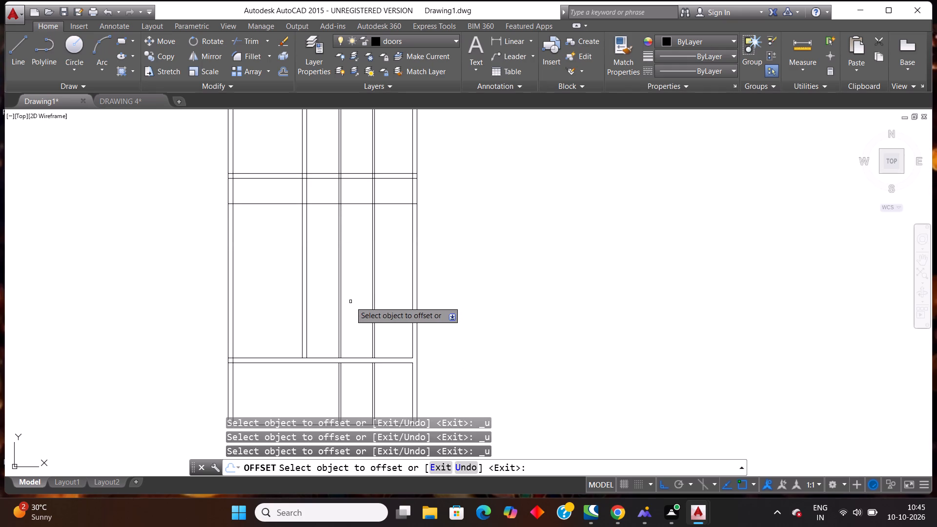
Offset the line 4' below the upper horizontal wall 4" down as a partition.
click(280, 203)
text(4")
key(Return)
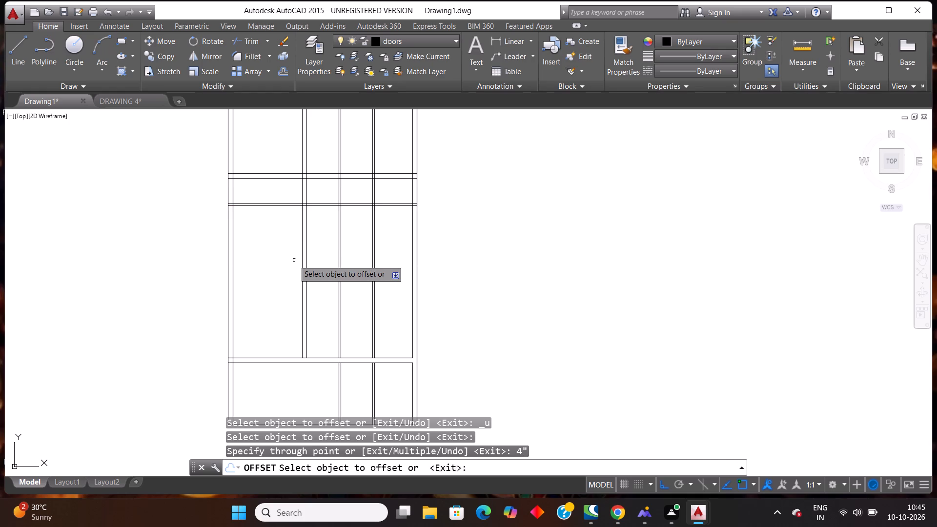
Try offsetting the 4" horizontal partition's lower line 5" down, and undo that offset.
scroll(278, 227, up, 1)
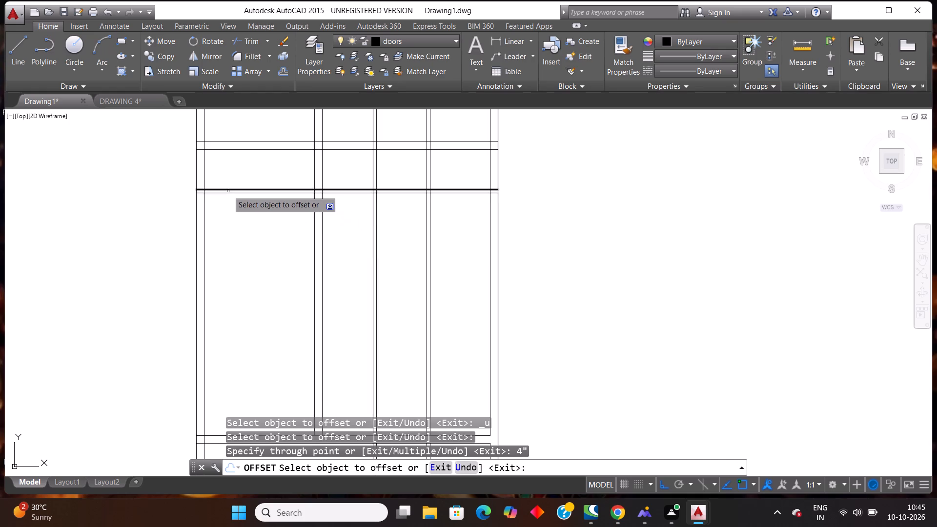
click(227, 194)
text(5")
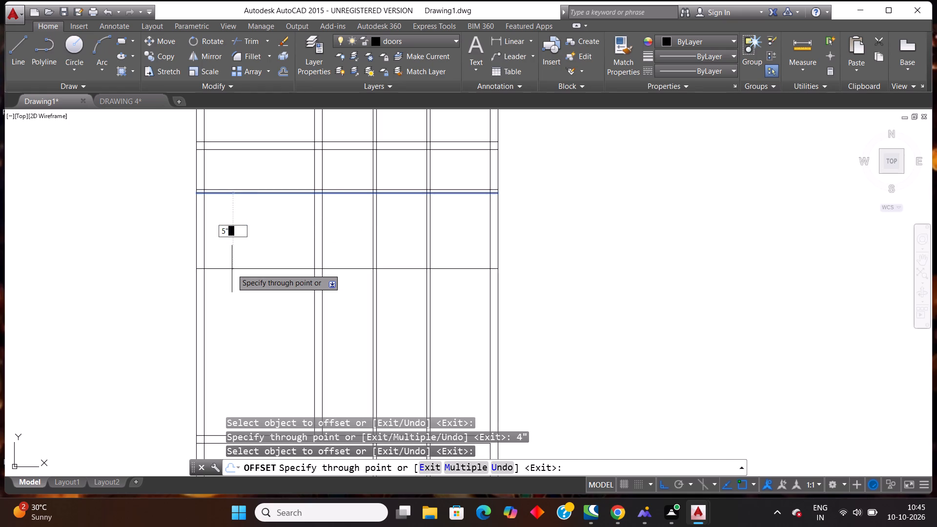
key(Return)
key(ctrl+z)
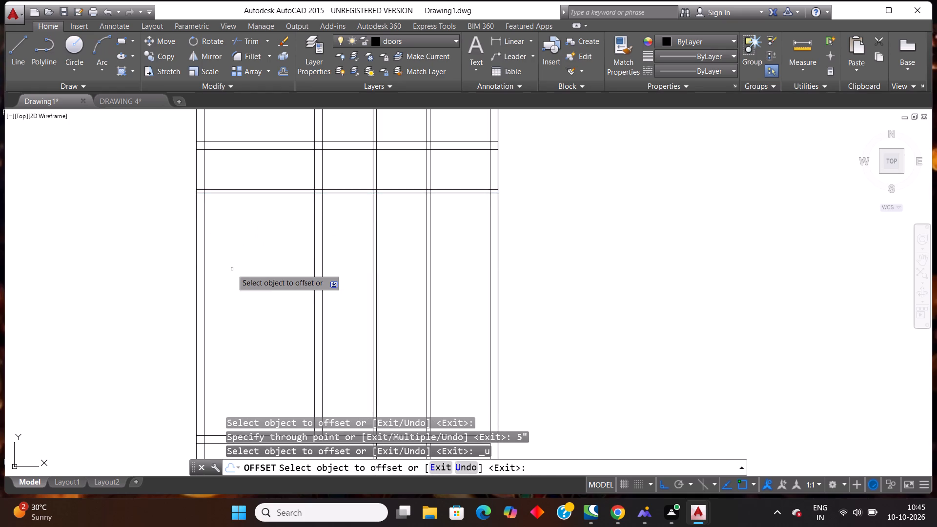
Offset the lower line of the 4" horizontal partition 5' down.
click(257, 194)
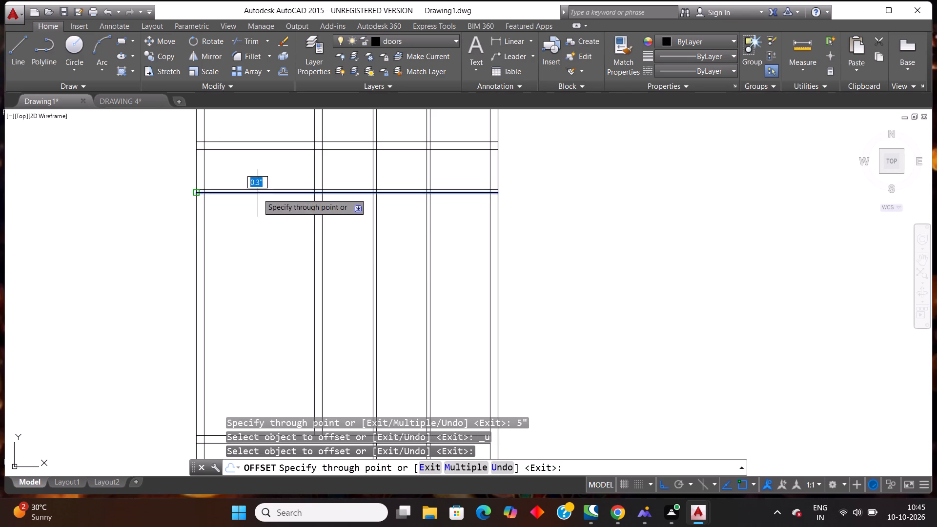
text(5')
key(Return)
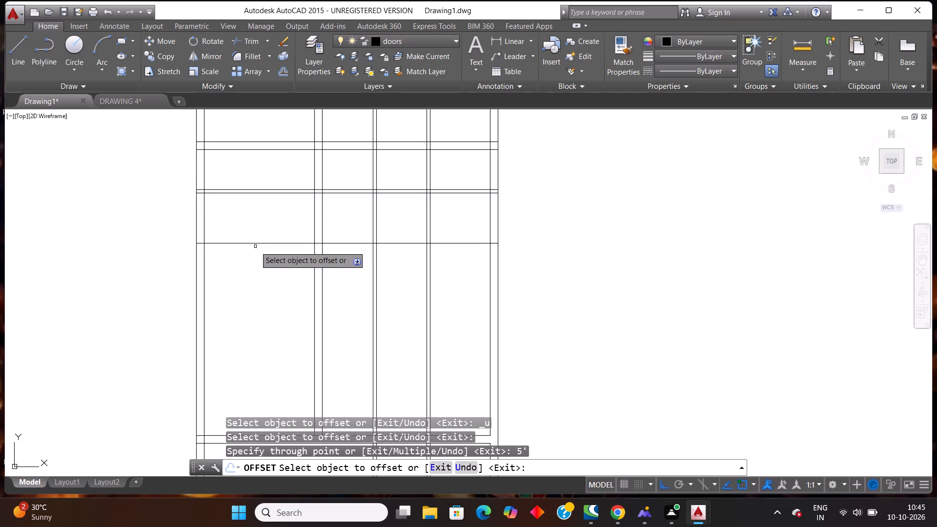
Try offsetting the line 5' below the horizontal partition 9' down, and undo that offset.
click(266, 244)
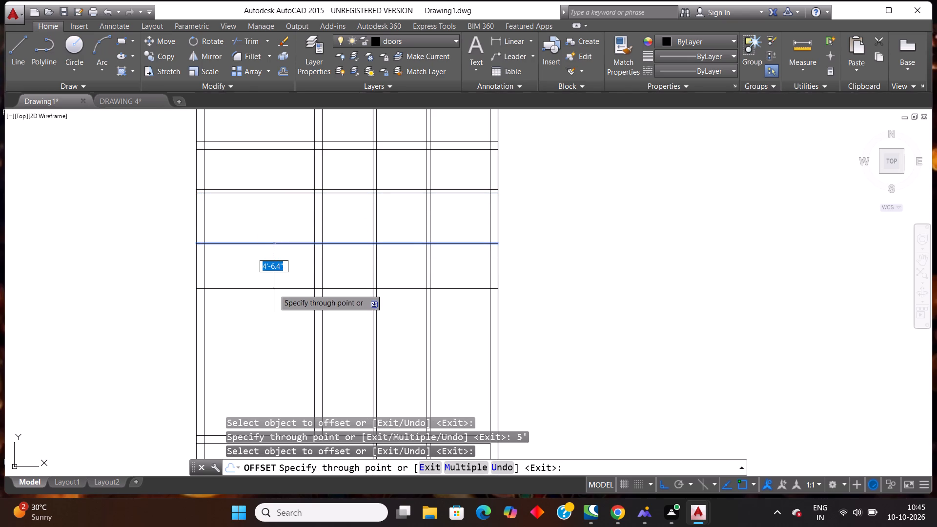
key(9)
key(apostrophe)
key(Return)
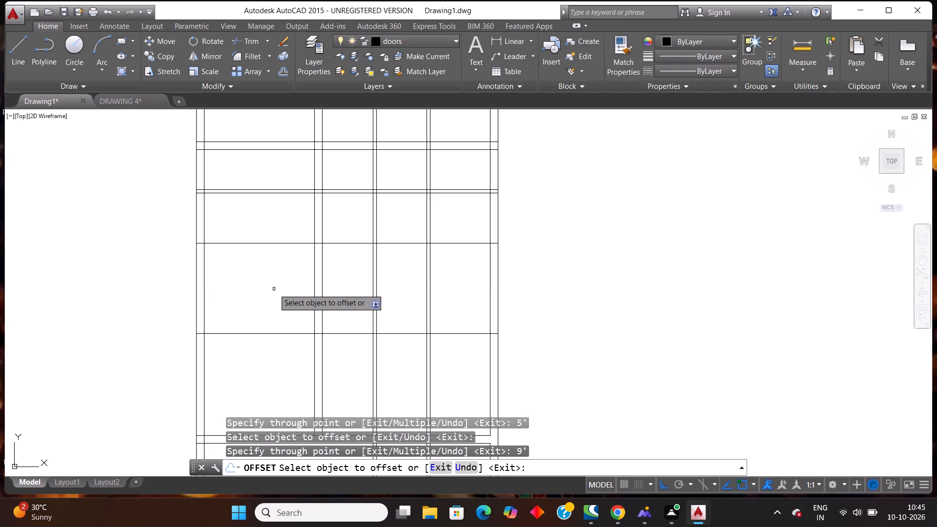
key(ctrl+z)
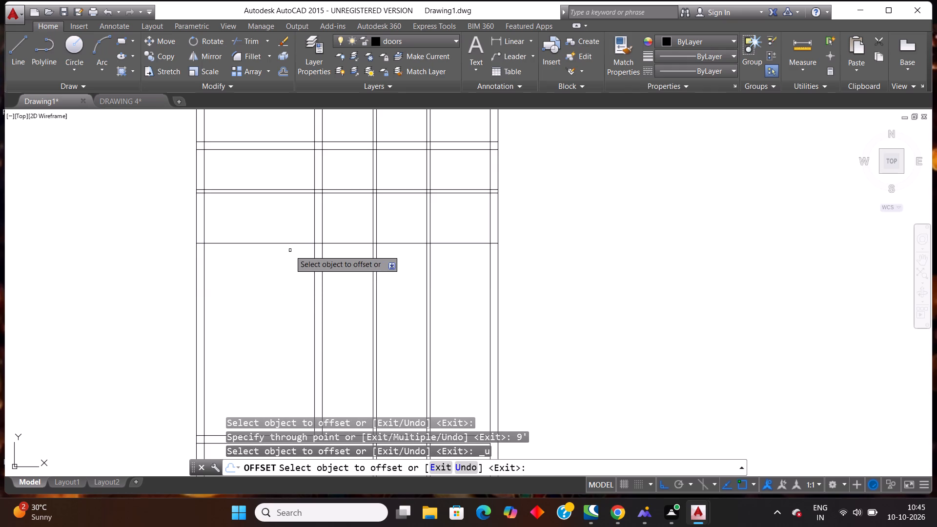
Offset the line 5' below the horizontal partition 9" down as a wall.
click(296, 242)
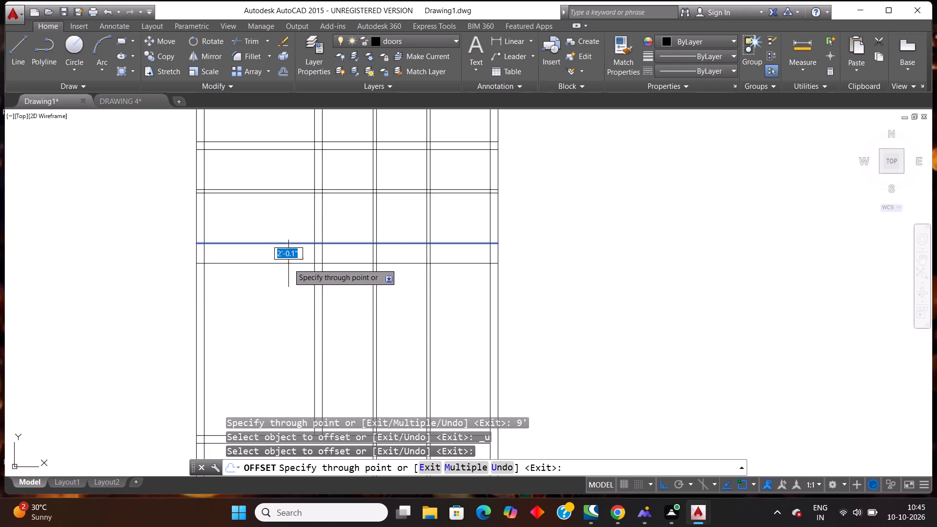
text(9")
key(Return)
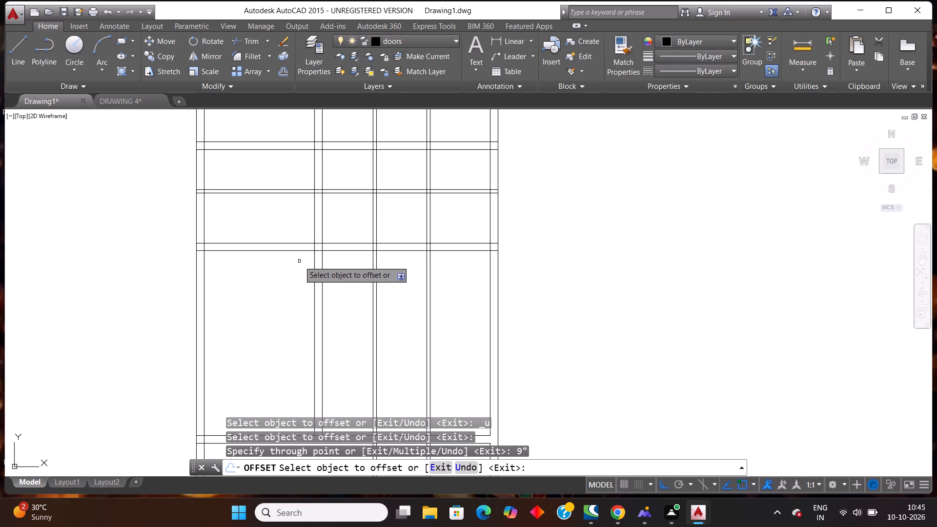
Offset the lower line of the 9" wall beneath the horizontal partition 18' down.
click(258, 250)
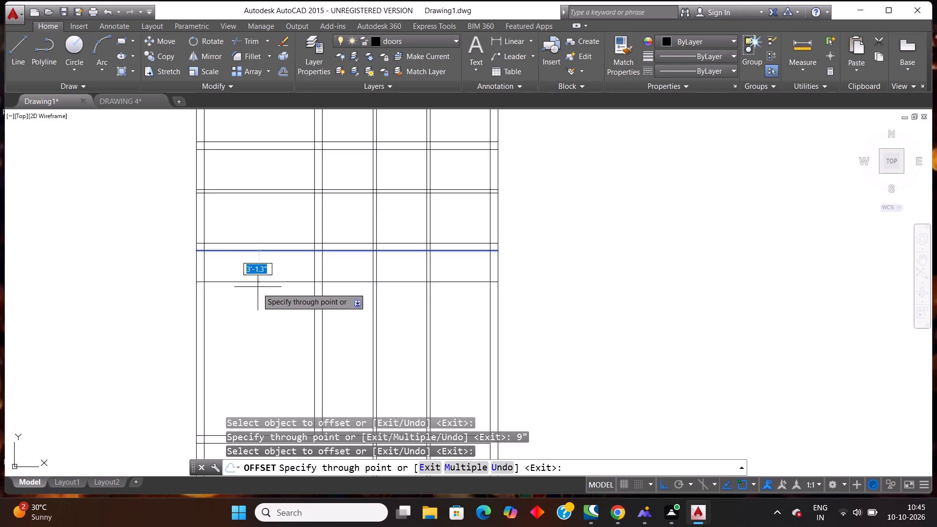
text(18')
key(Return)
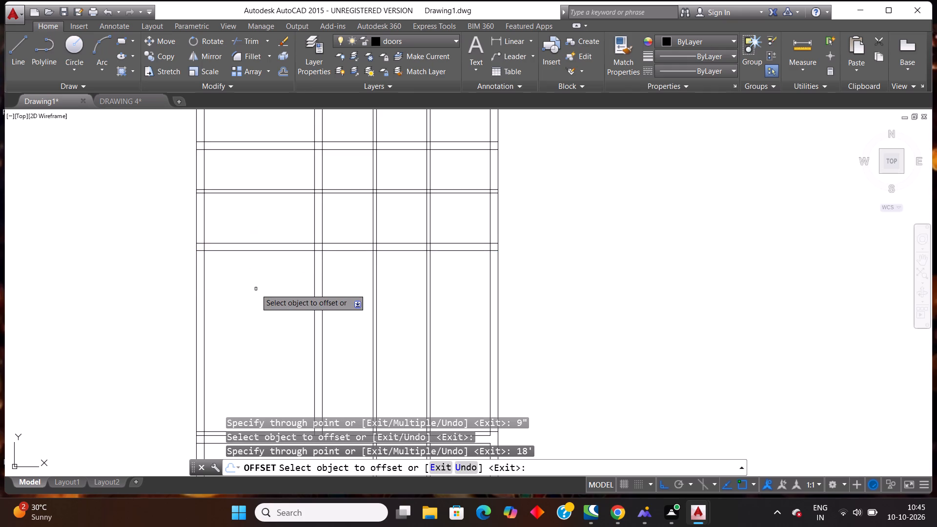
Examine how the line offset 18' down lies against the existing lower horizontal wall of the plan.
scroll(318, 217, down, 2)
scroll(310, 311, up, 1)
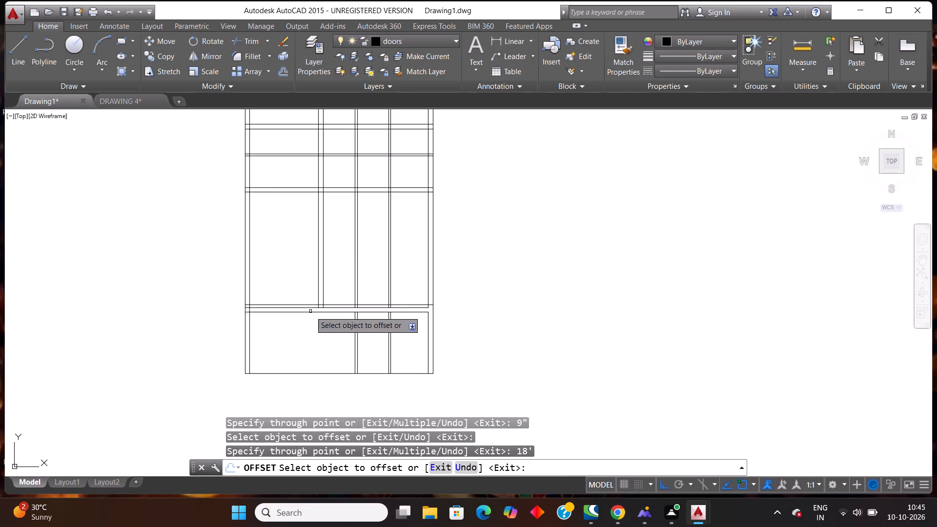
scroll(310, 311, down, 1)
scroll(334, 252, up, 1)
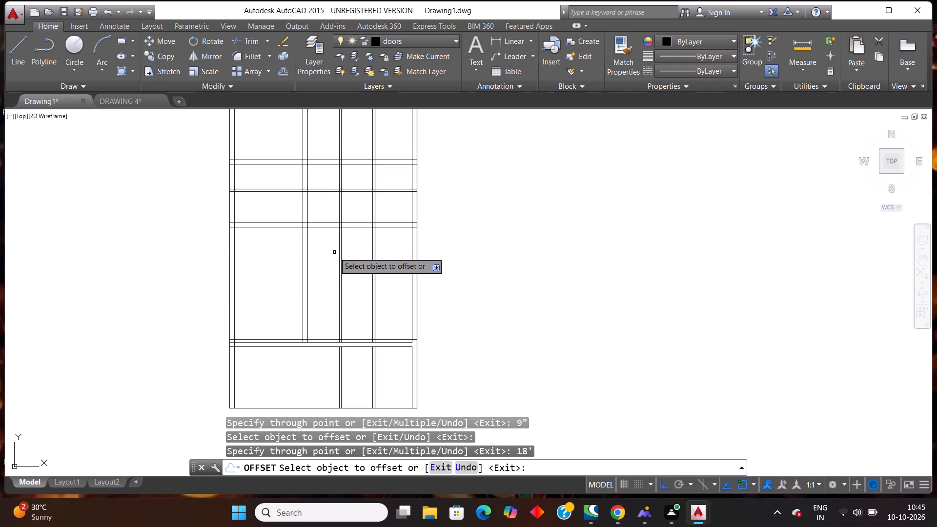
scroll(265, 339, up, 2)
scroll(385, 363, down, 2)
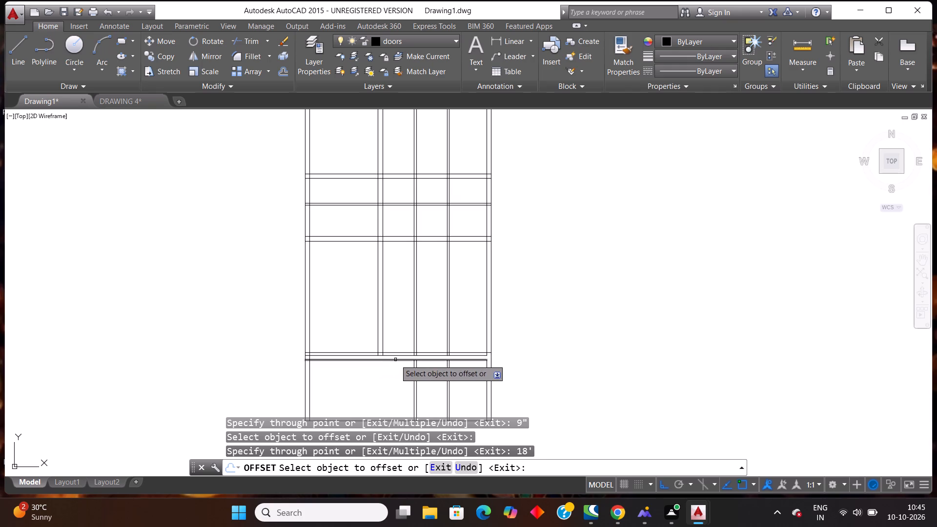
scroll(388, 368, up, 1)
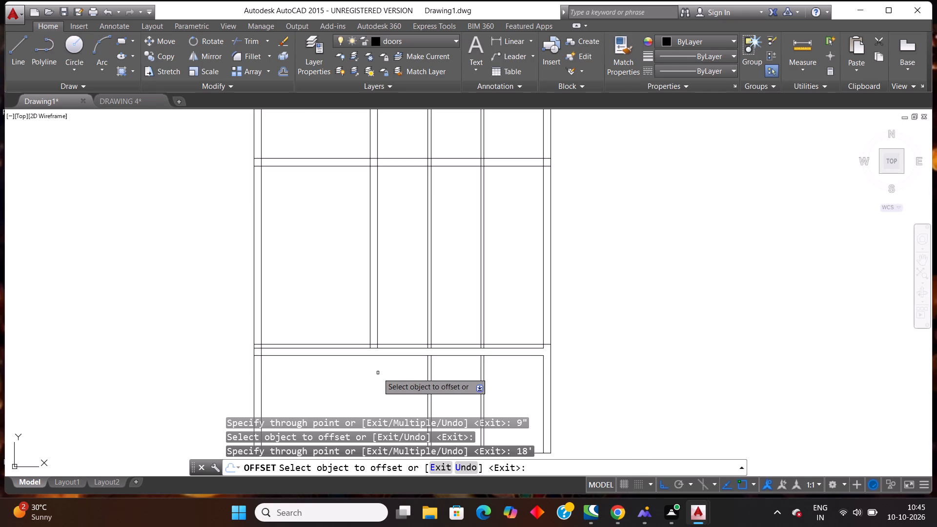
scroll(375, 347, down, 1)
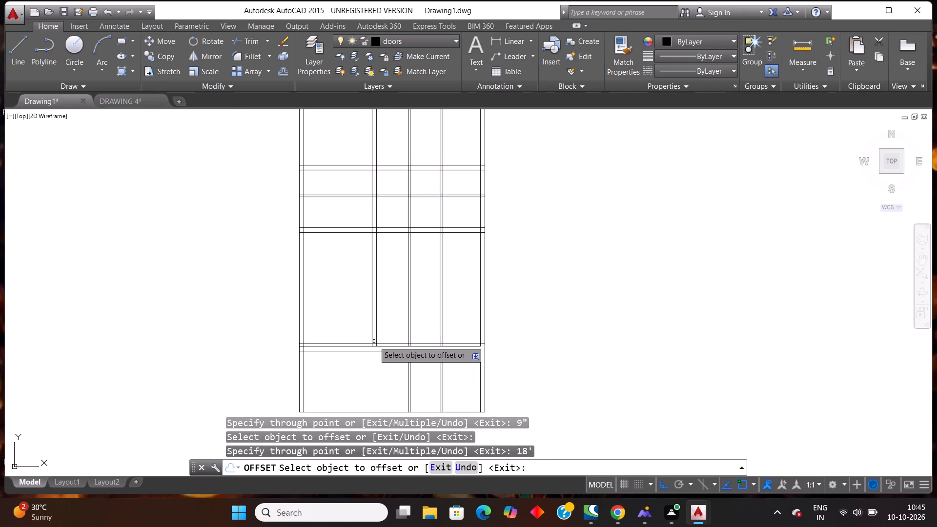
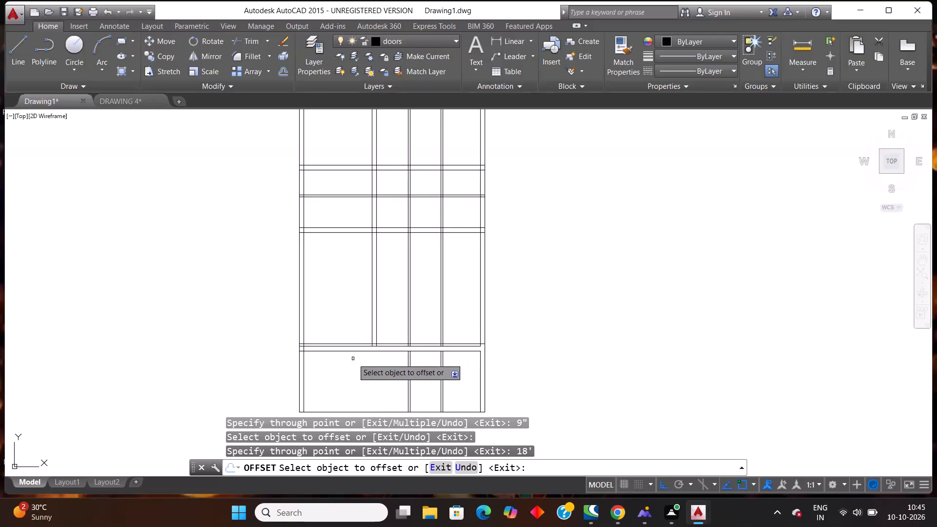
Undo the 18' offset of the 9" wall's lower line near the plan's lower horizontal wall.
scroll(353, 359, up, 1)
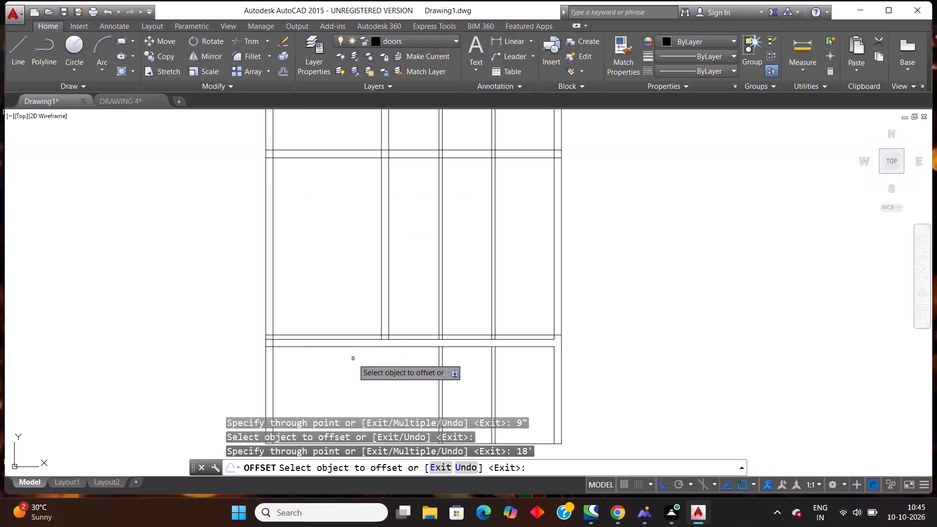
scroll(353, 359, down, 1)
key(ctrl+z)
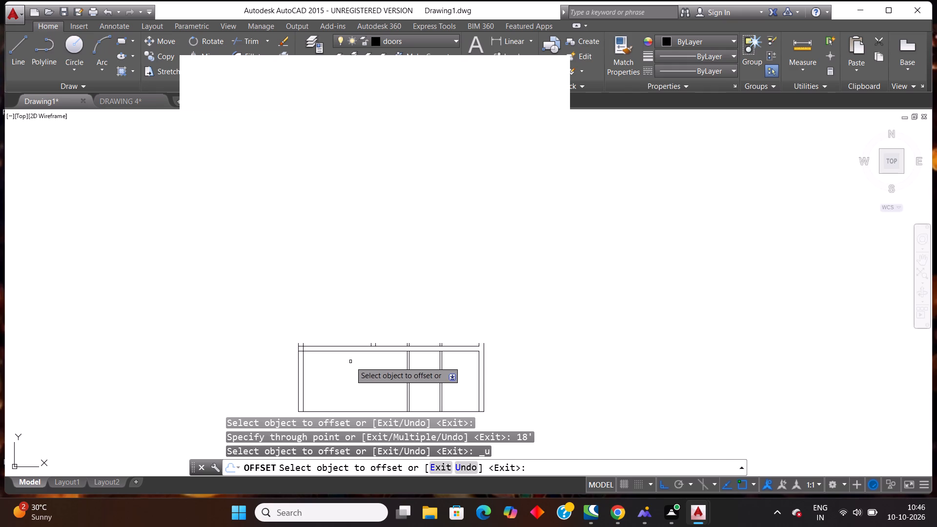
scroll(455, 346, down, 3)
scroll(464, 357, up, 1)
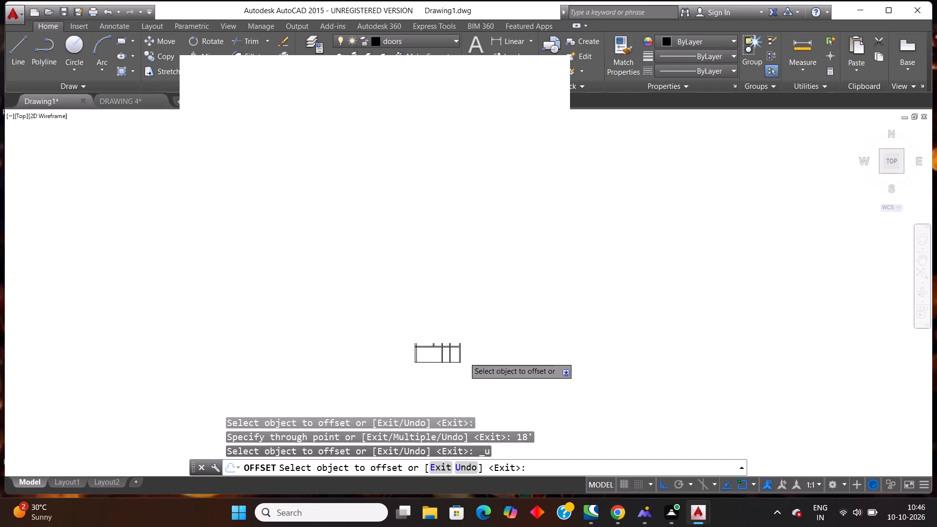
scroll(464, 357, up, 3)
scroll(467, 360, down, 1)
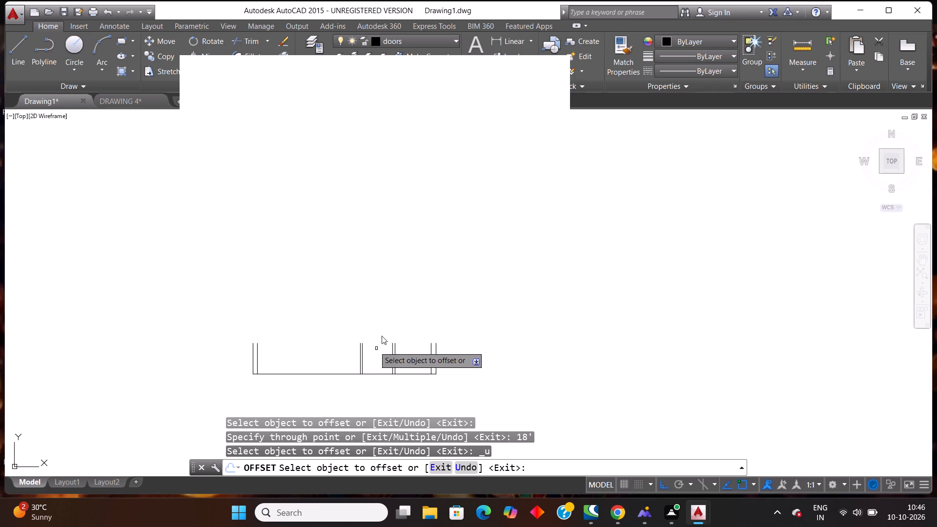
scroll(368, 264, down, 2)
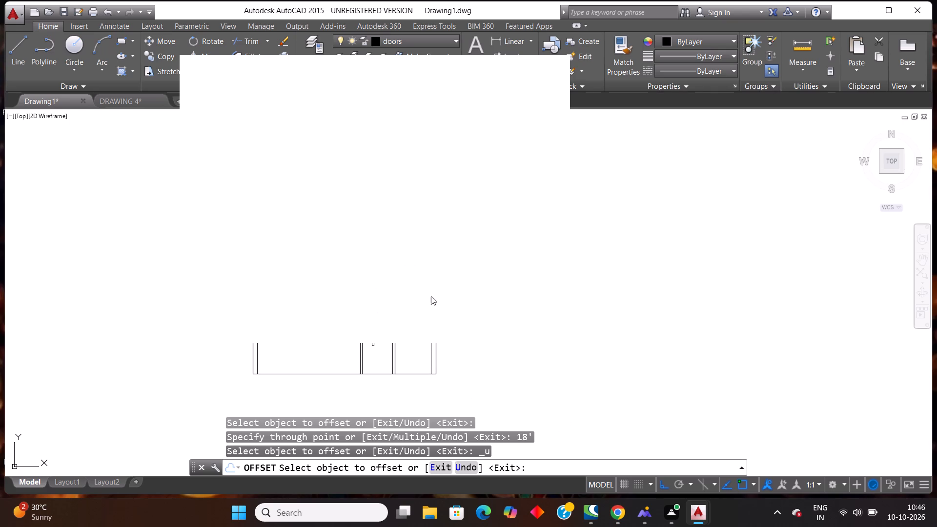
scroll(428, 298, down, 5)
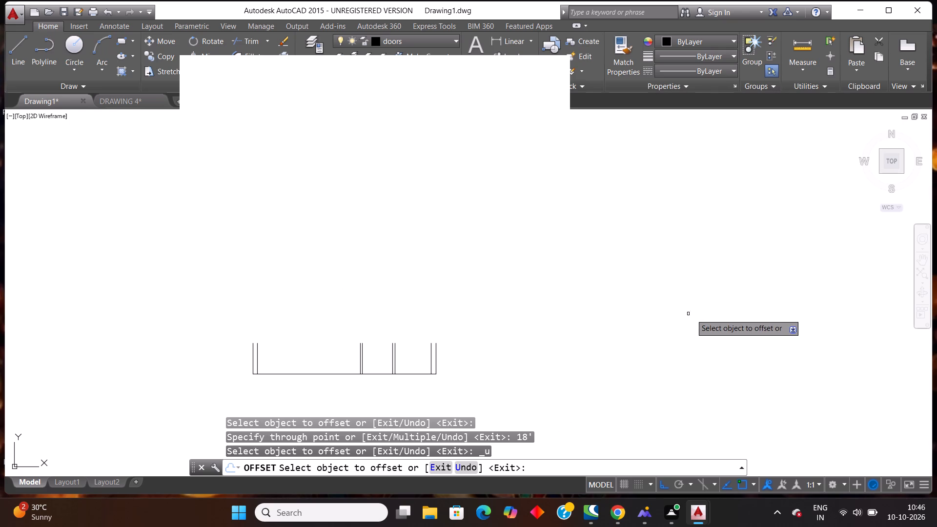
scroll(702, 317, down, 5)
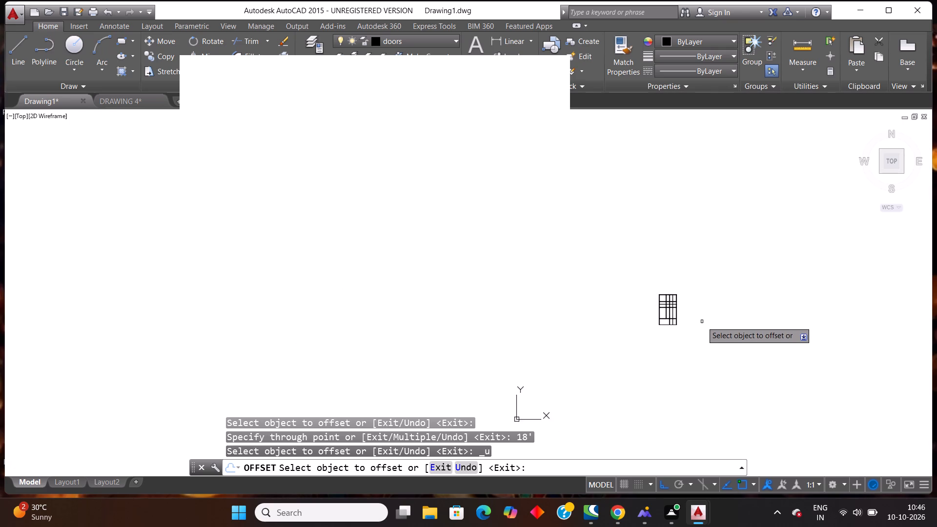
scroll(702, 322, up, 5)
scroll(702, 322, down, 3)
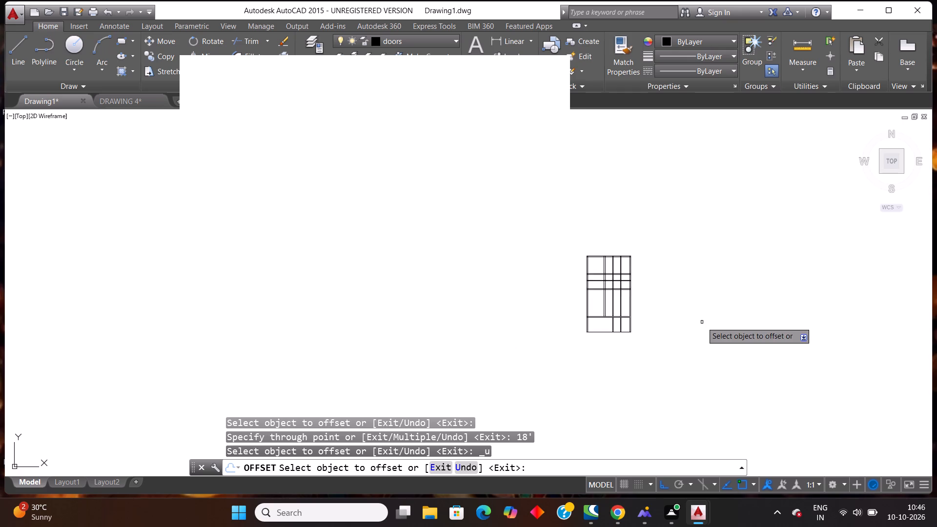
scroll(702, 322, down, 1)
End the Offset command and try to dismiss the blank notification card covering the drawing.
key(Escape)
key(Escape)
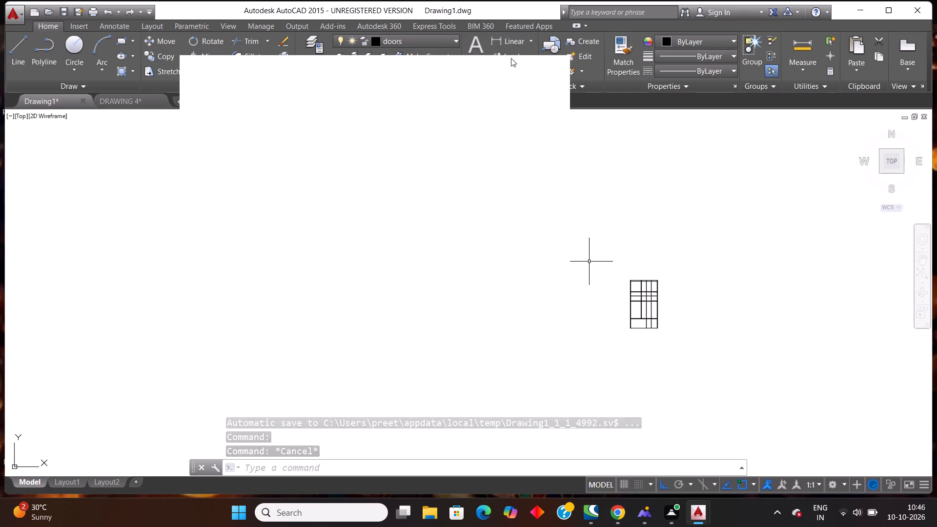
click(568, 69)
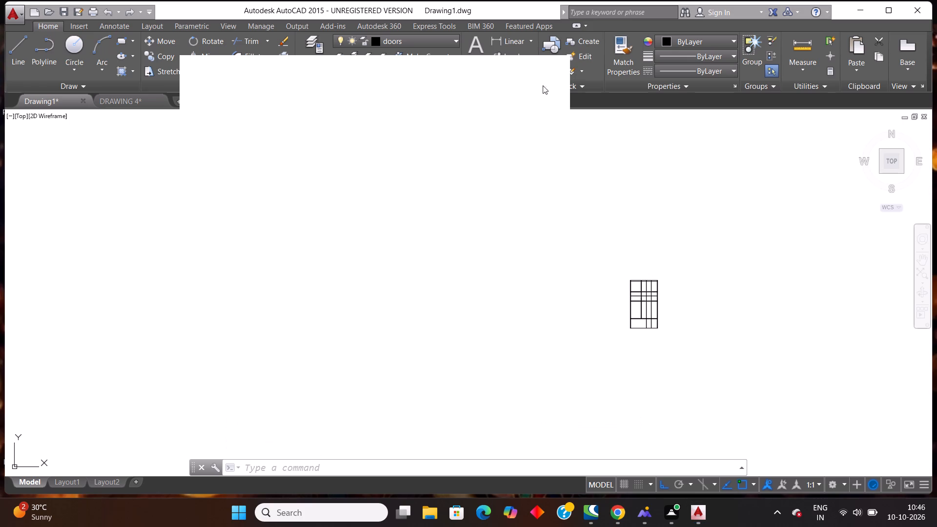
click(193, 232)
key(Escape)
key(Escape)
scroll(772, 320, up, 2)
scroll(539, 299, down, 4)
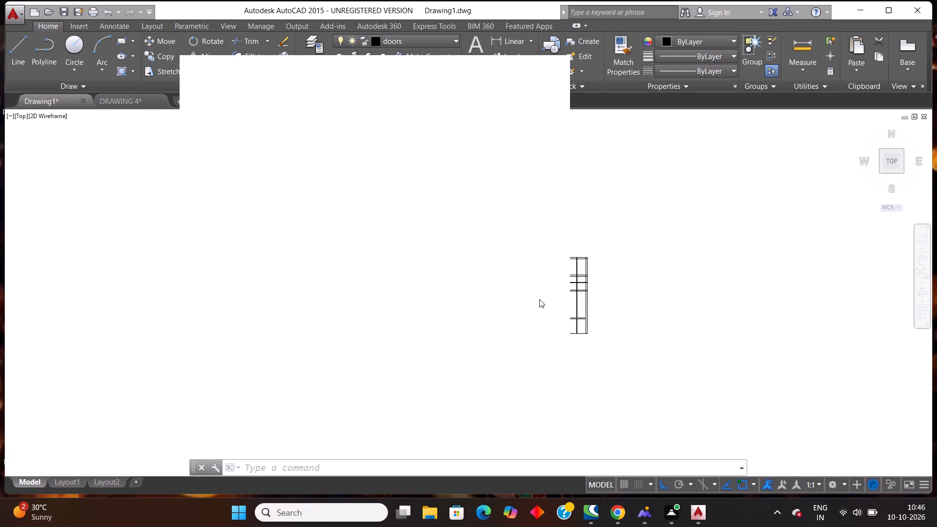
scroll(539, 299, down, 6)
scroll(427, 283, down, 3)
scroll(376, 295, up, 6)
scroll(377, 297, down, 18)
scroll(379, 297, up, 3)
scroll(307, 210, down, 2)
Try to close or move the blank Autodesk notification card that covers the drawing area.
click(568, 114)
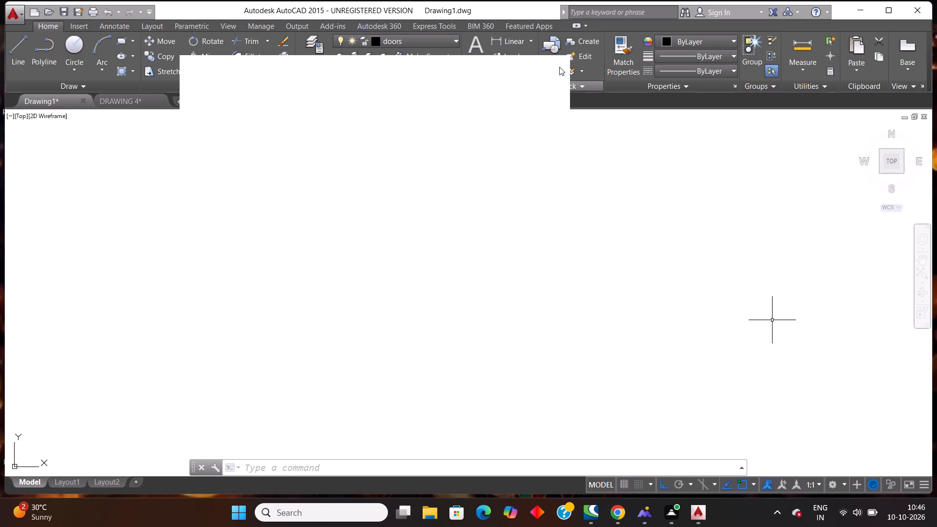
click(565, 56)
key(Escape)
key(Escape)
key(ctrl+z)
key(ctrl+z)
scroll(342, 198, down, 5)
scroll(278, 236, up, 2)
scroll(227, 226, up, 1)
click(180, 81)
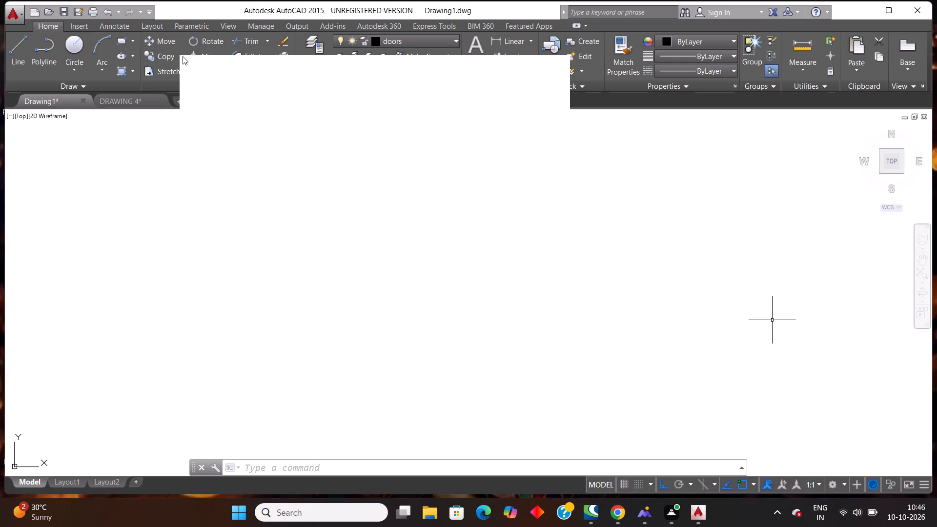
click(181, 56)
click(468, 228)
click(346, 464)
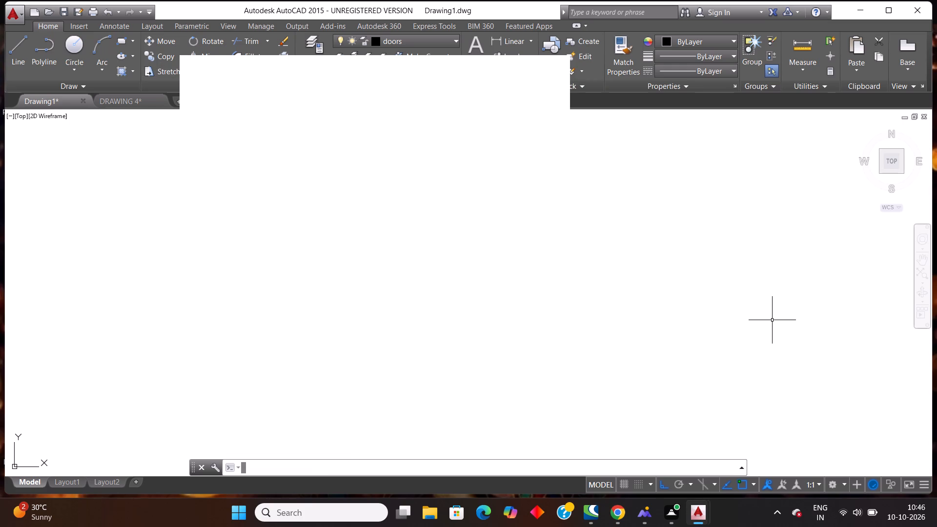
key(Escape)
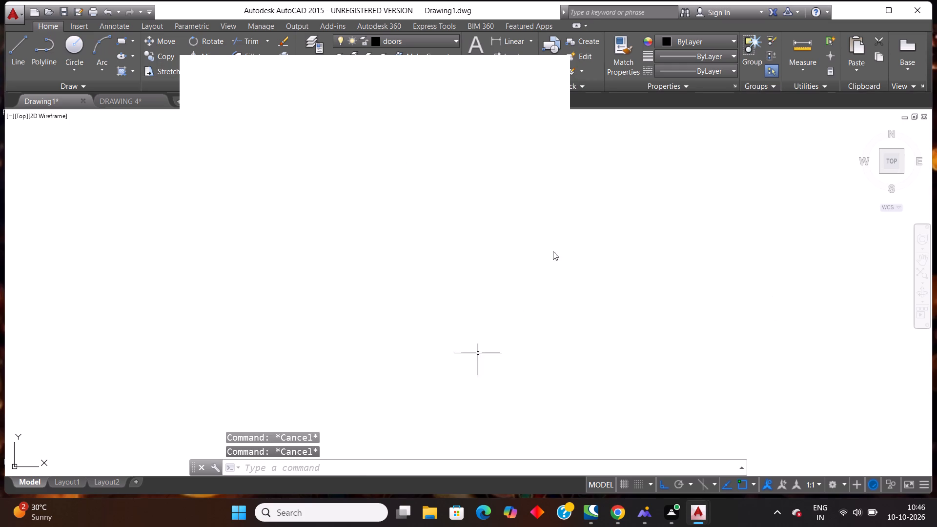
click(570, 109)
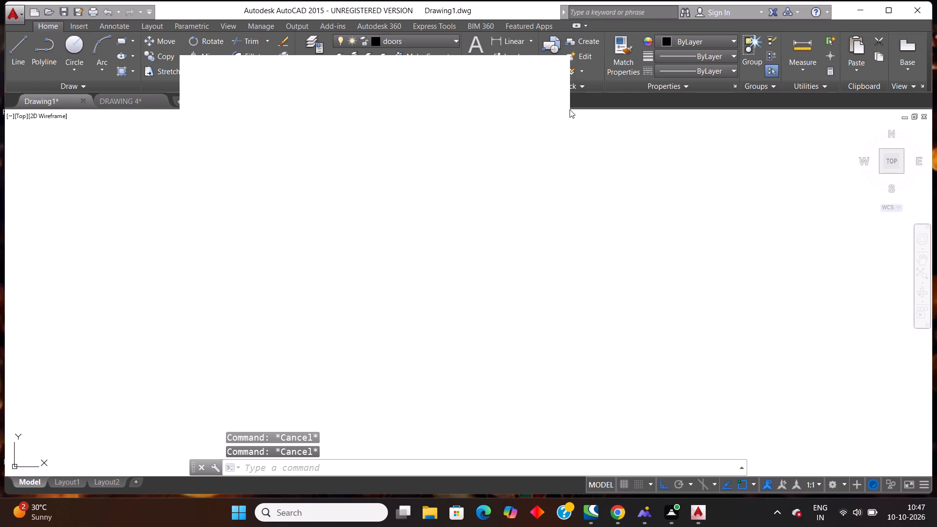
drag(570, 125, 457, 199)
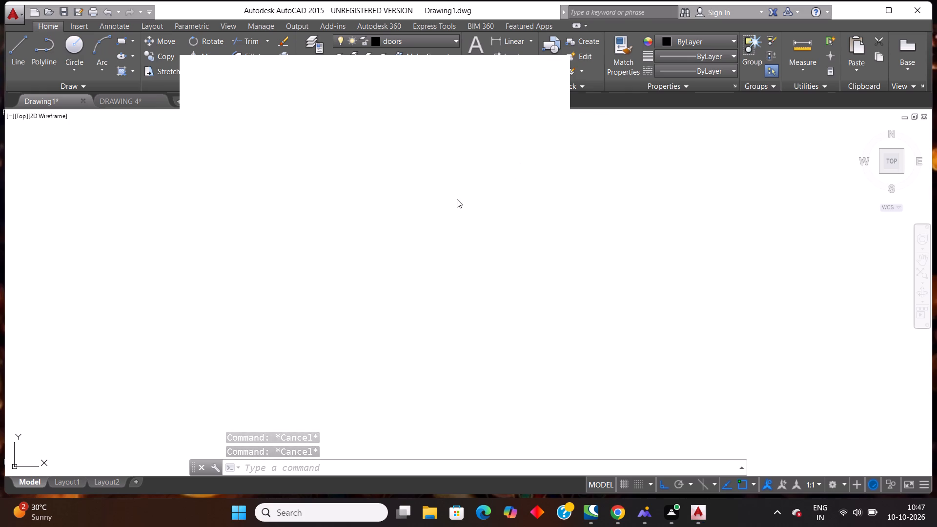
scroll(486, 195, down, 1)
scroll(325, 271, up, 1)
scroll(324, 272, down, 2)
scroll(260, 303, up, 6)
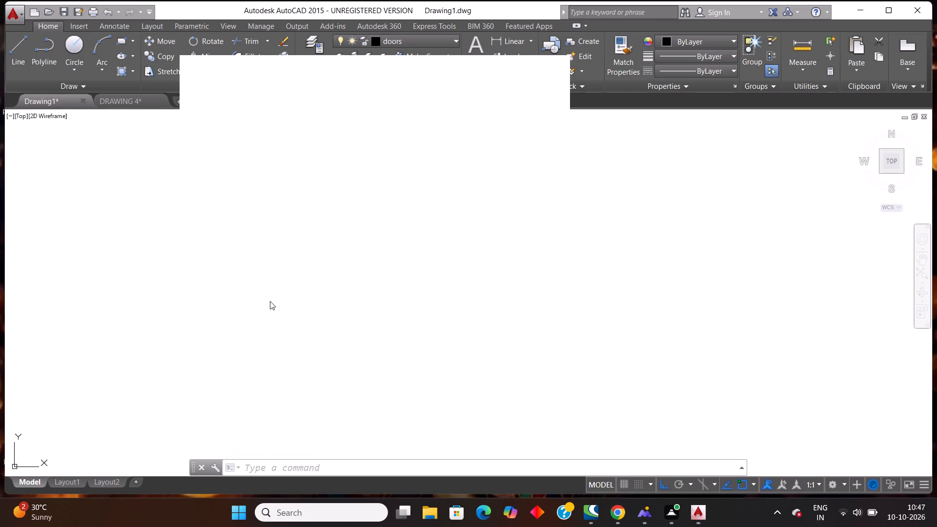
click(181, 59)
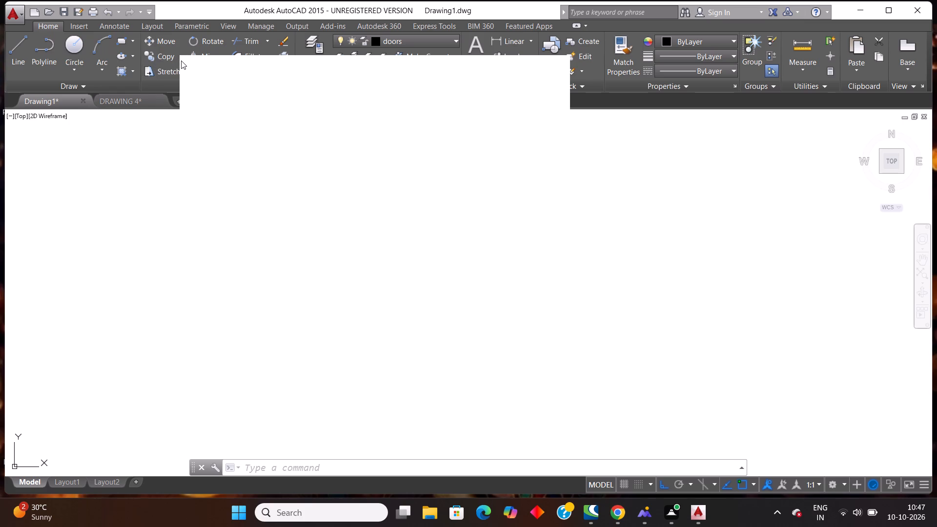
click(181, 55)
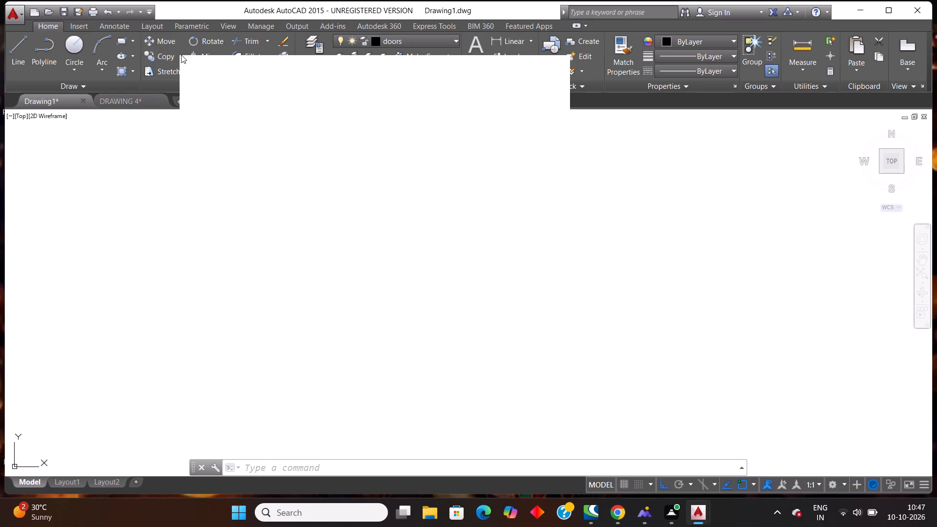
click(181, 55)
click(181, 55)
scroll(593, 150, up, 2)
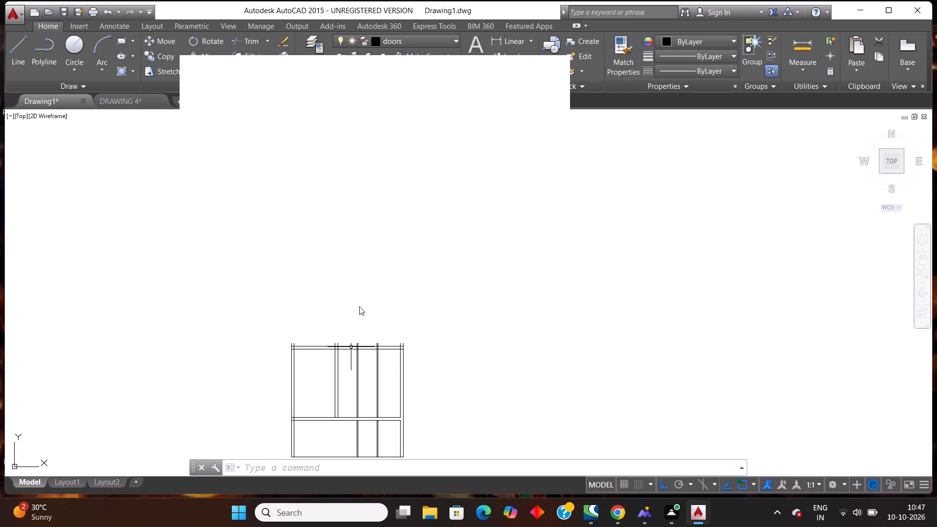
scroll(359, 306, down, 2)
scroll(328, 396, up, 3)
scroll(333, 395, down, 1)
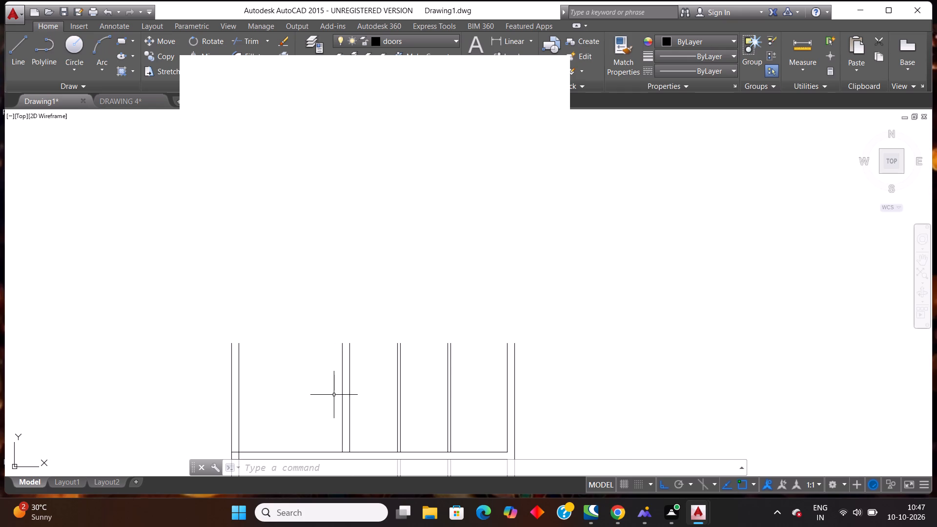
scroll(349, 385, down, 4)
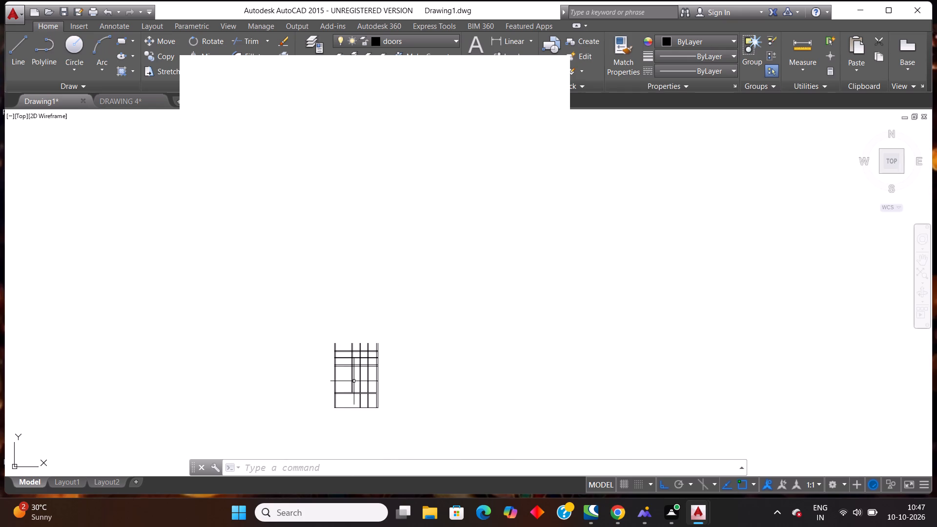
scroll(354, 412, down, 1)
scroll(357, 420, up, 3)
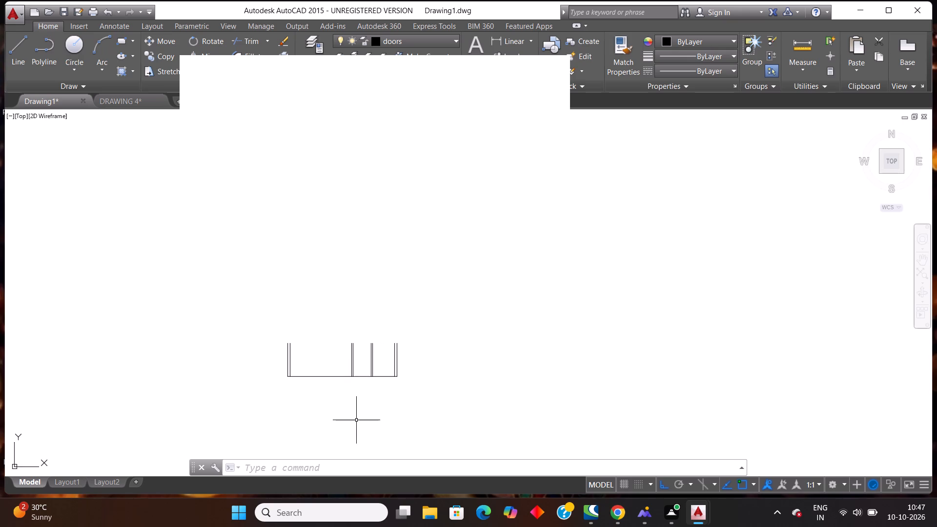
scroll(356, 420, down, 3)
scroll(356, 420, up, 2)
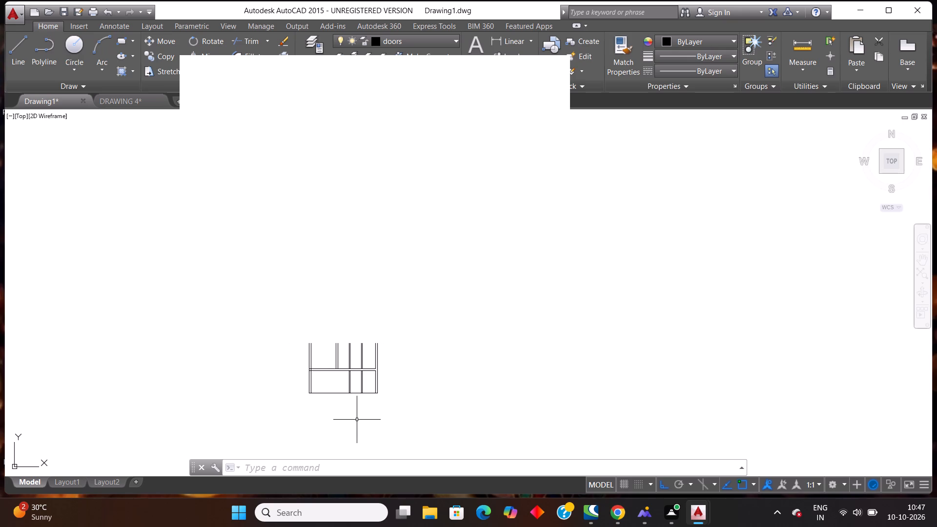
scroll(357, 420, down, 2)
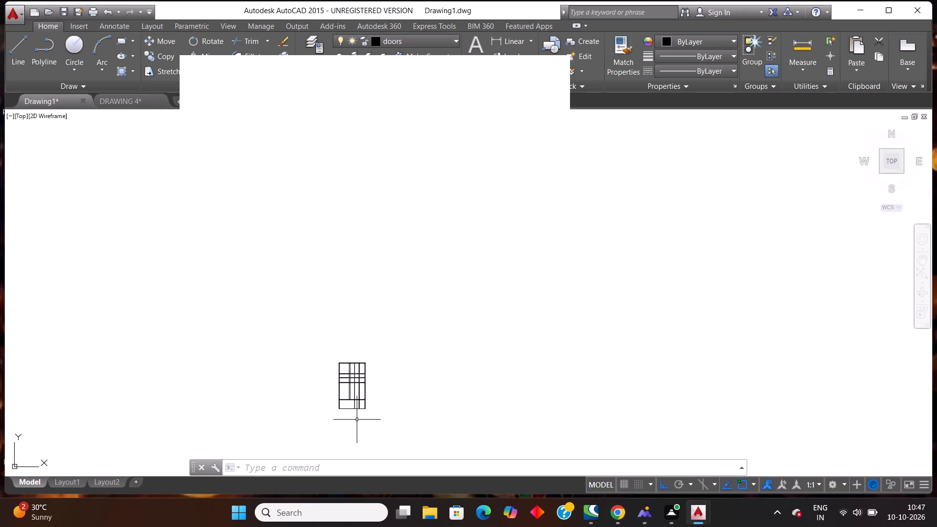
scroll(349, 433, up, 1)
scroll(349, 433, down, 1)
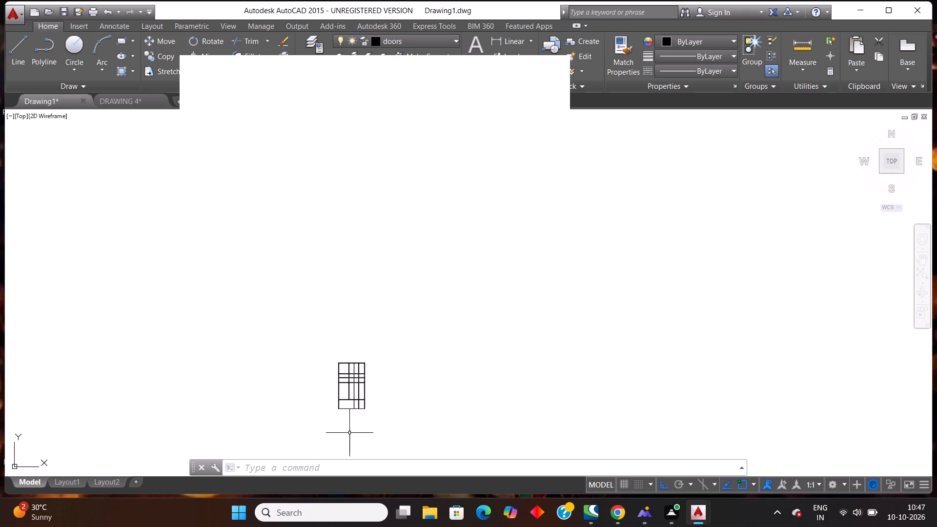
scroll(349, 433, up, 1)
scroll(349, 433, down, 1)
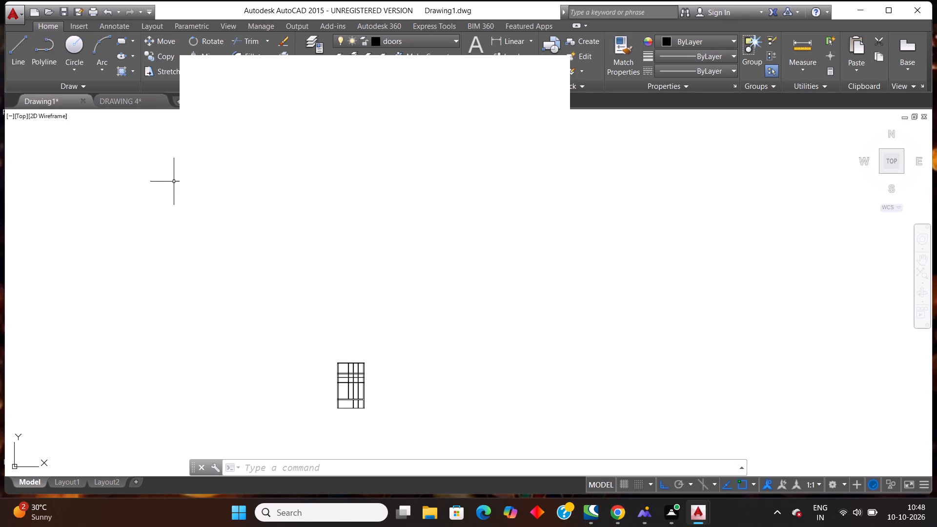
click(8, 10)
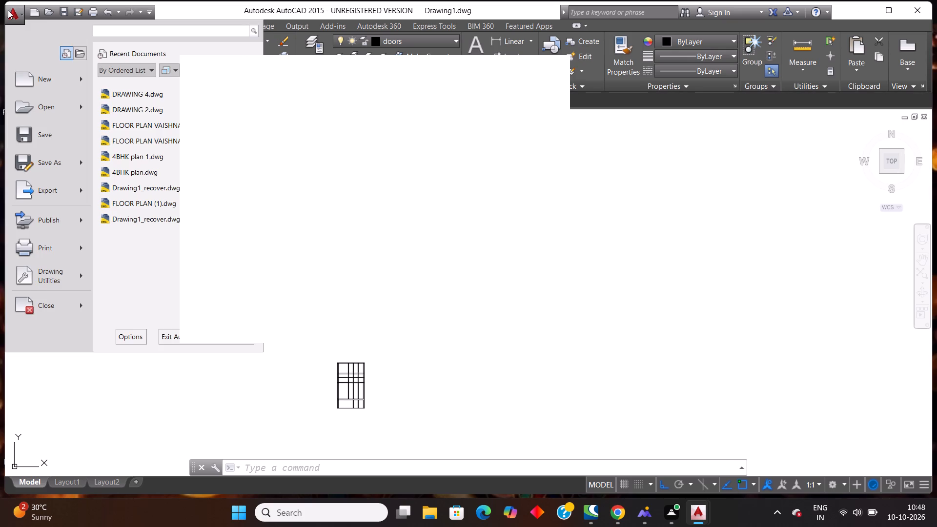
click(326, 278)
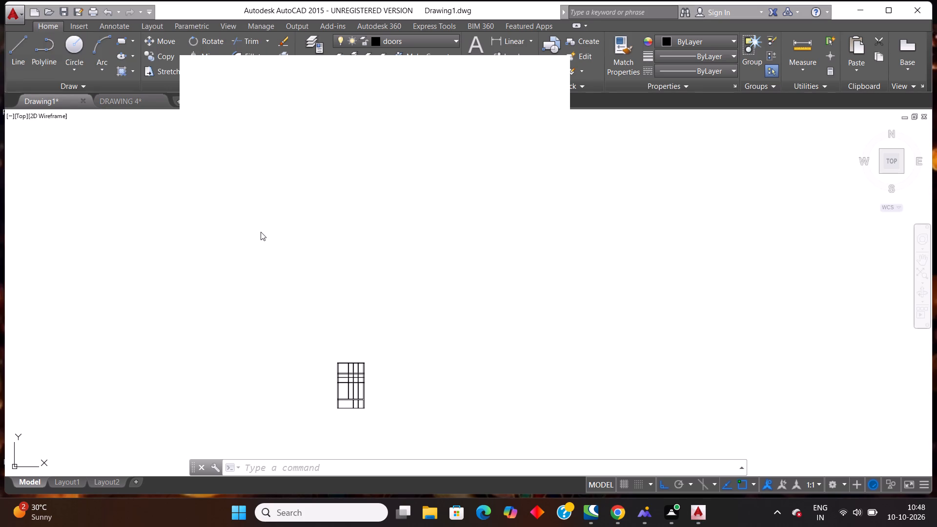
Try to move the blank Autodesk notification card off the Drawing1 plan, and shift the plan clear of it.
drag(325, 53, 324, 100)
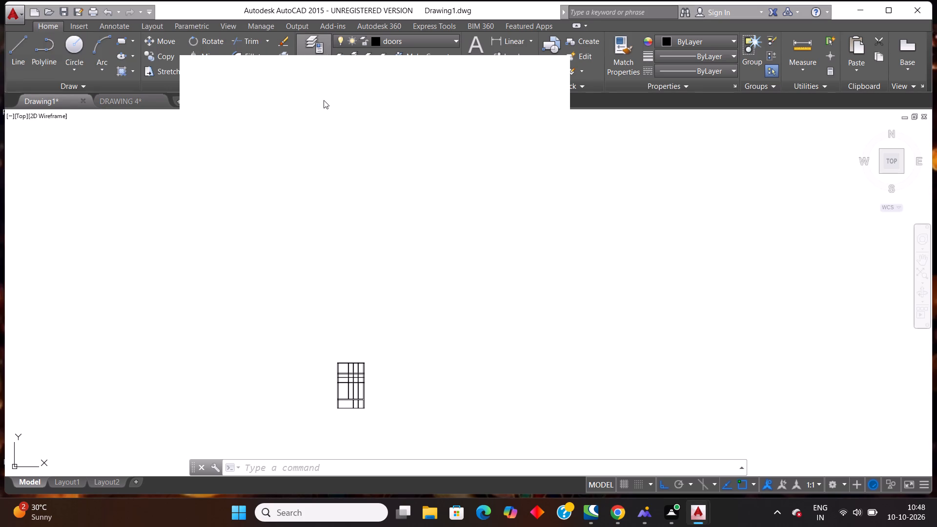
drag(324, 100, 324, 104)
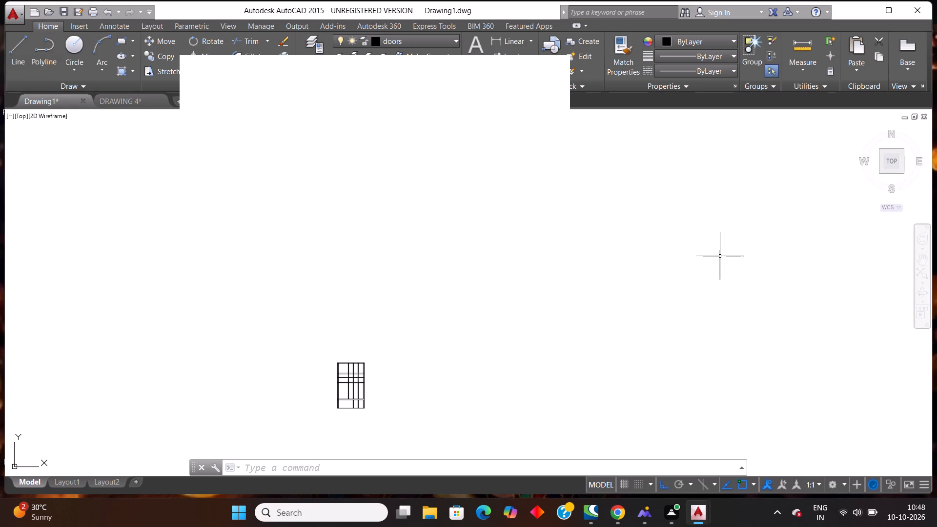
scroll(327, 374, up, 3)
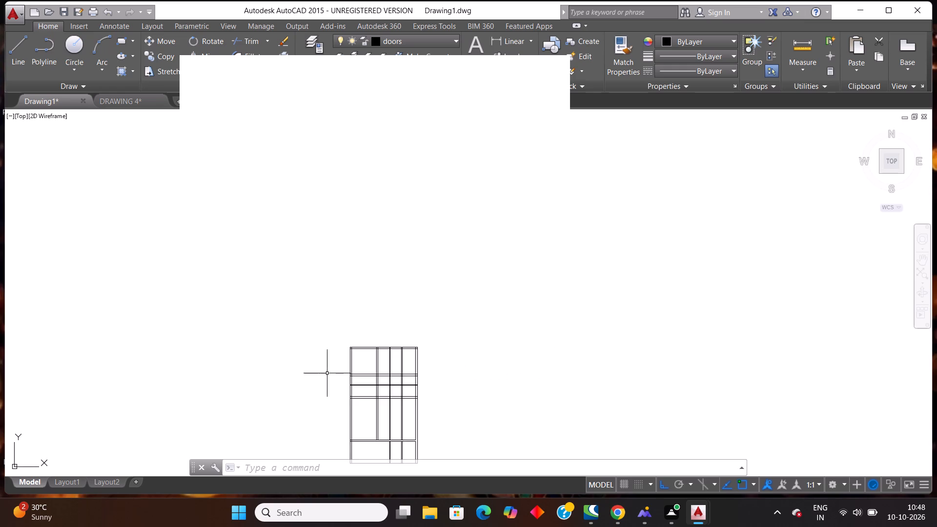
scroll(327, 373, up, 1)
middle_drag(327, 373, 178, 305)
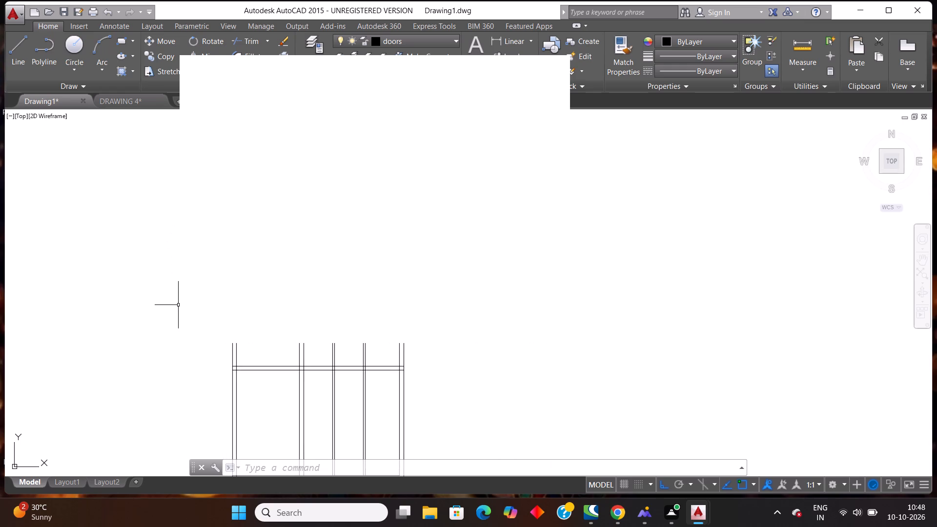
Minimize the Drawing1 window and maximize the DRAWING 4 window.
click(906, 118)
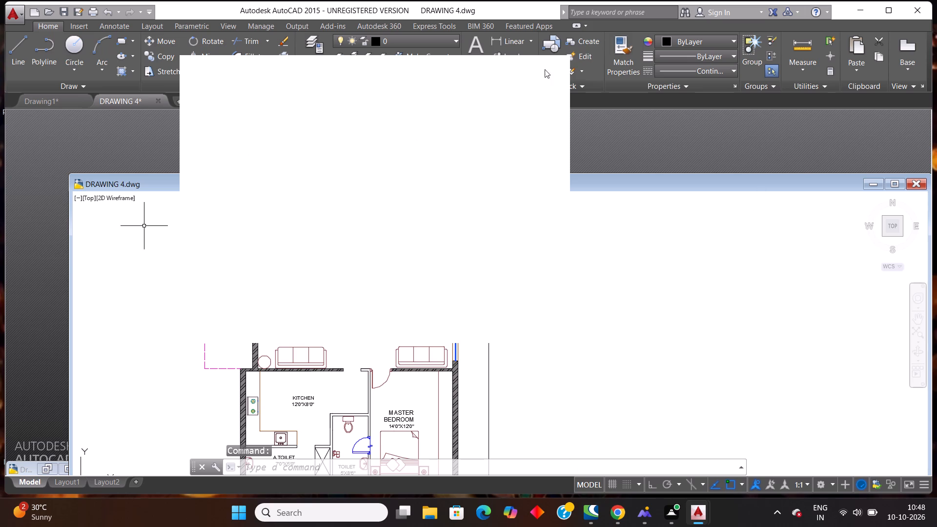
click(901, 188)
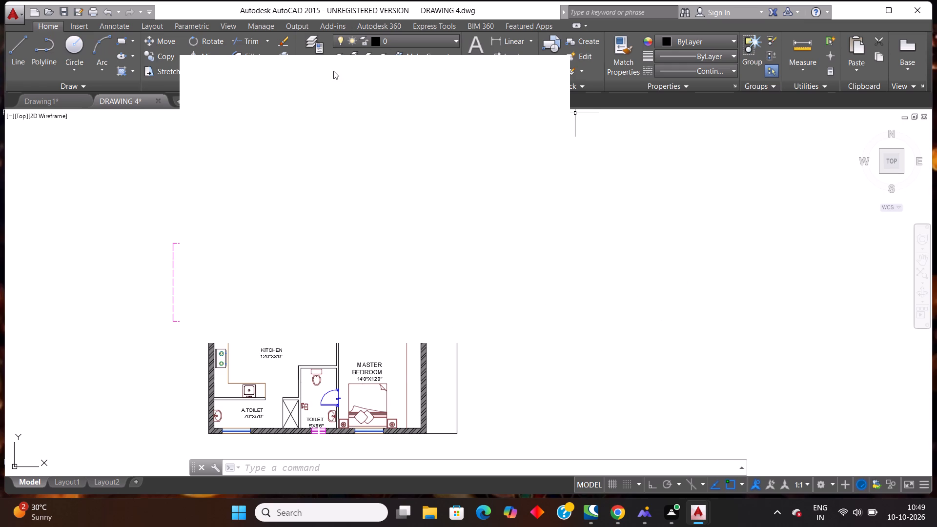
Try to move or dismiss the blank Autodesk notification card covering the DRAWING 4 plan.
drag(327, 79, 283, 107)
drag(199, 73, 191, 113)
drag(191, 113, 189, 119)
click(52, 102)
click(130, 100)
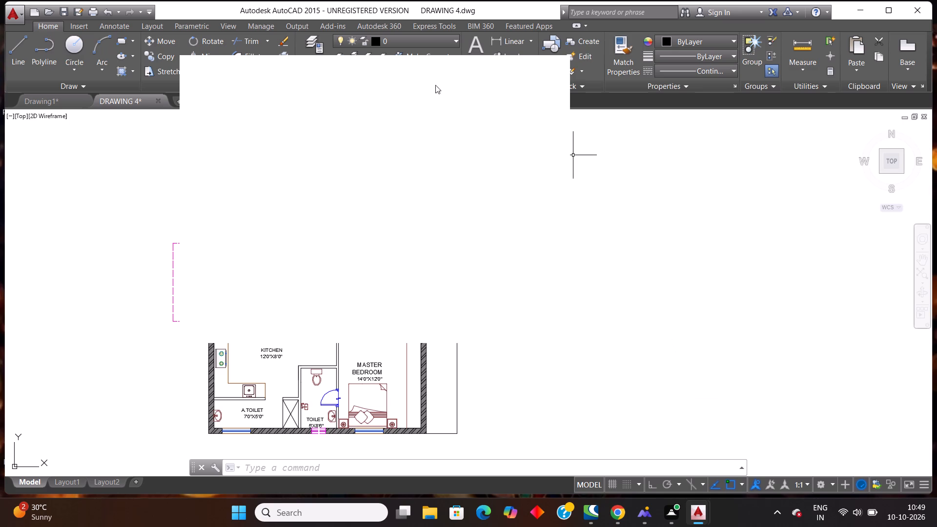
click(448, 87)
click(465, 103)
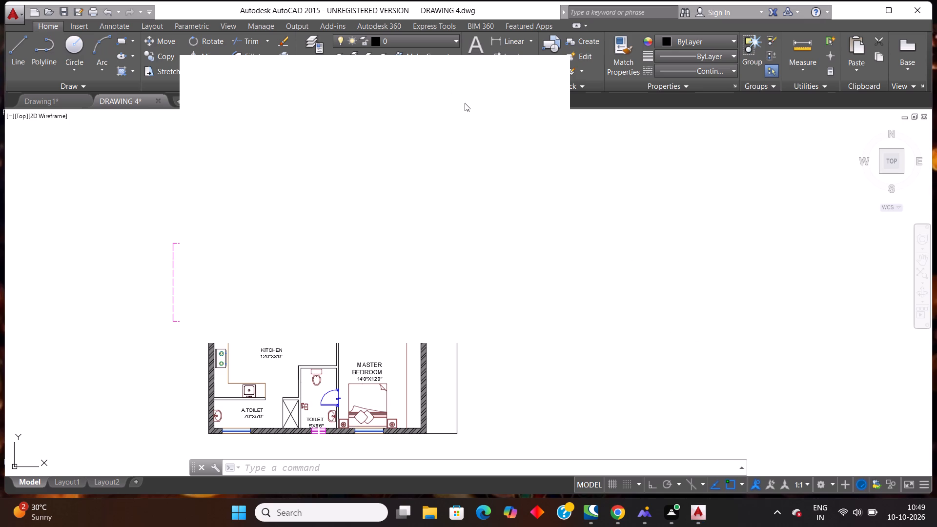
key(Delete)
Close the DRAWING 4 drawing.
click(924, 117)
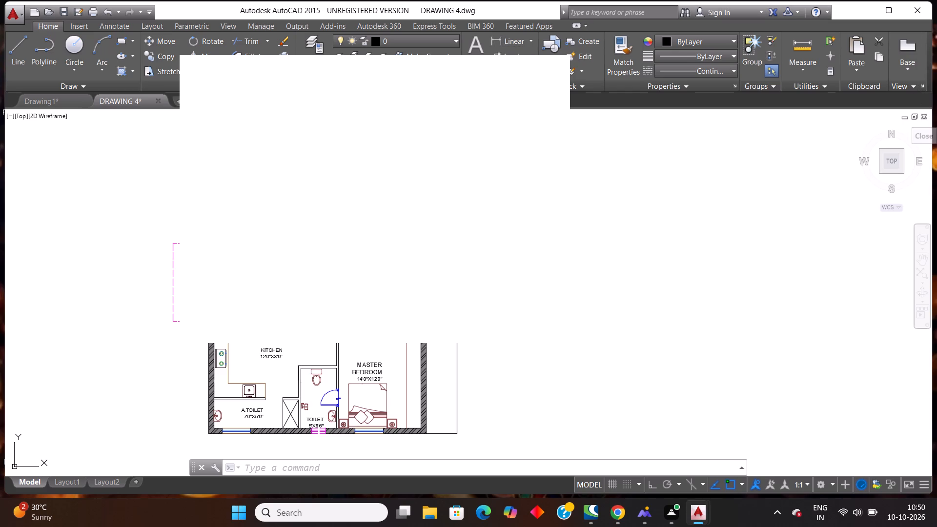
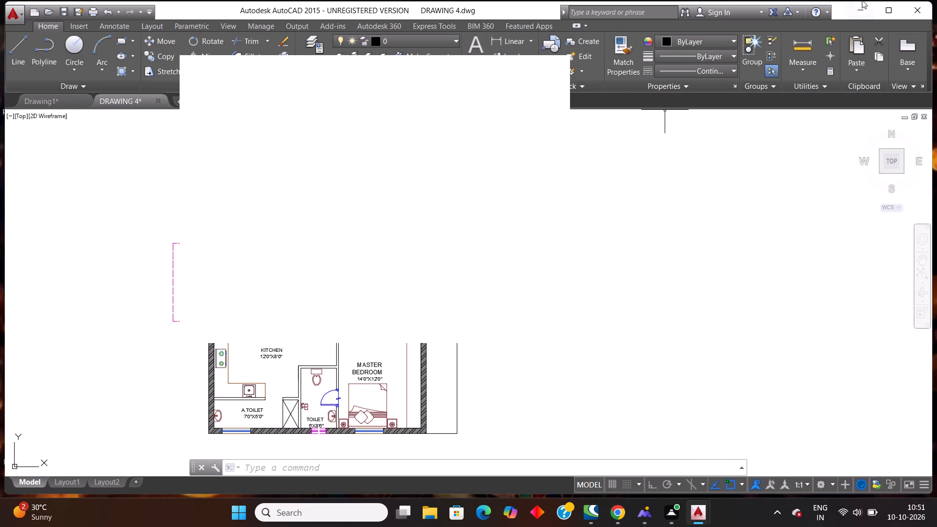
Quit AutoCAD to get rid of the blank notification card covering the DRAWING 4 plan.
click(916, 5)
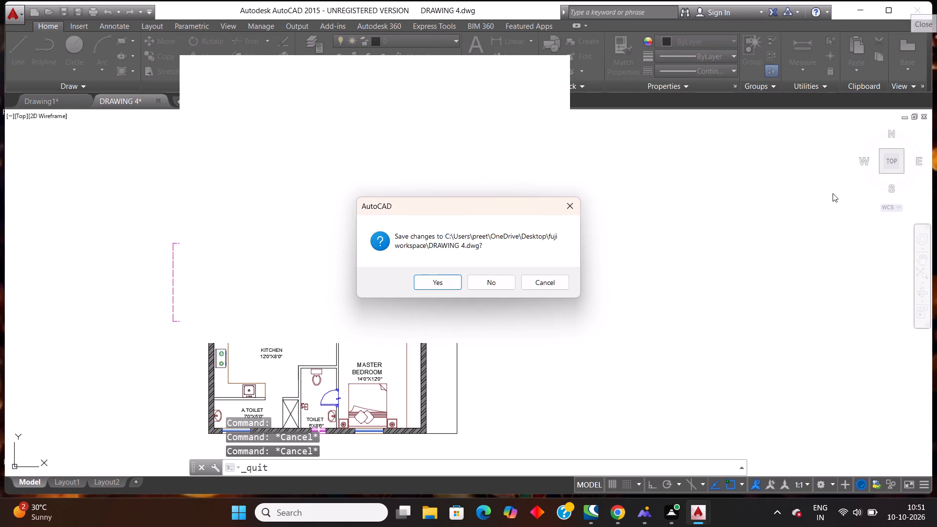
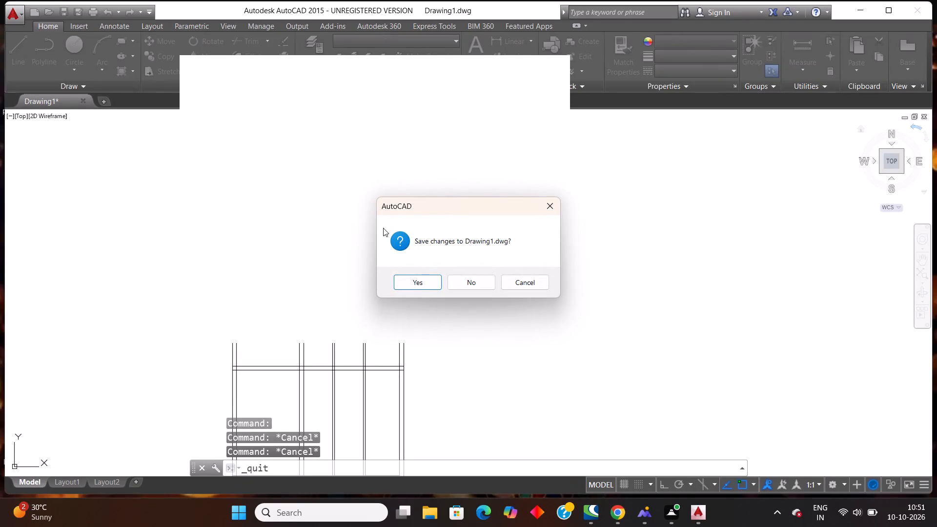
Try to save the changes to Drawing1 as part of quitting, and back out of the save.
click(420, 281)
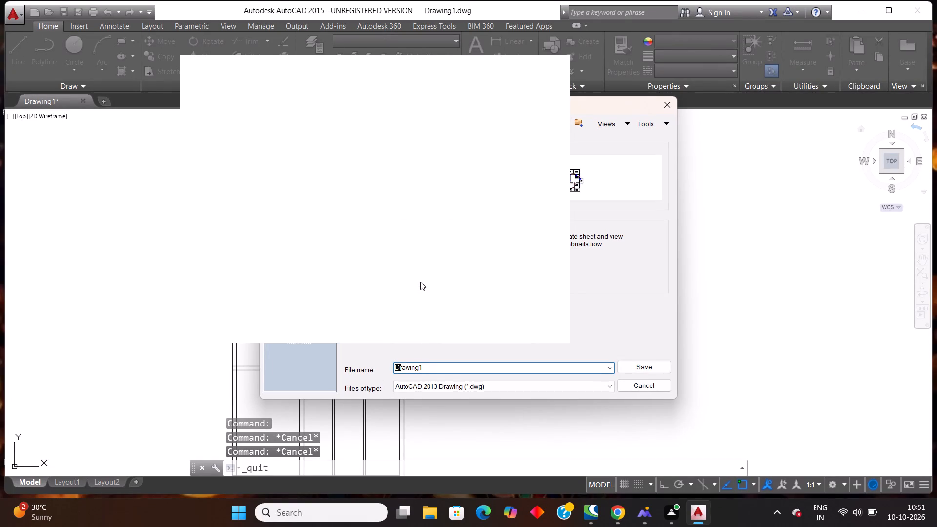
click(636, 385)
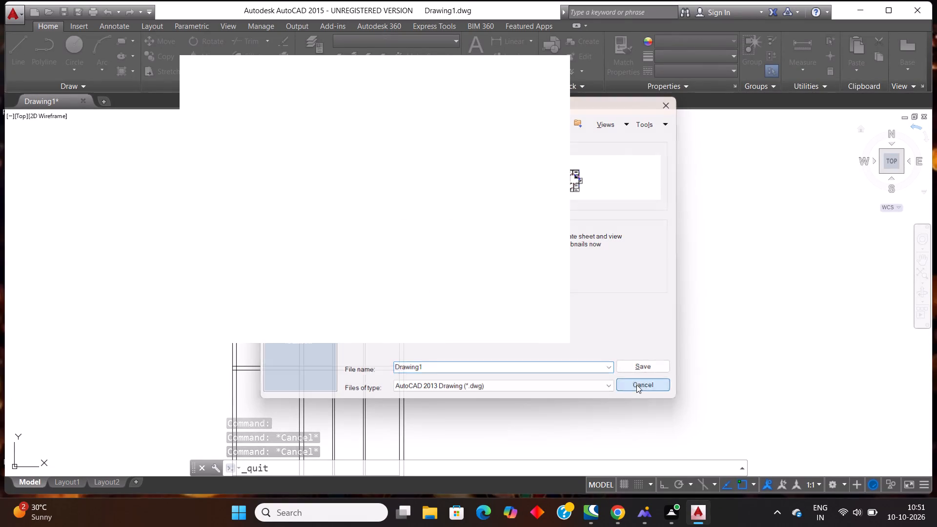
Quit AutoCAD again from the Drawing1 floor plan to clear the blank notification card.
click(926, 3)
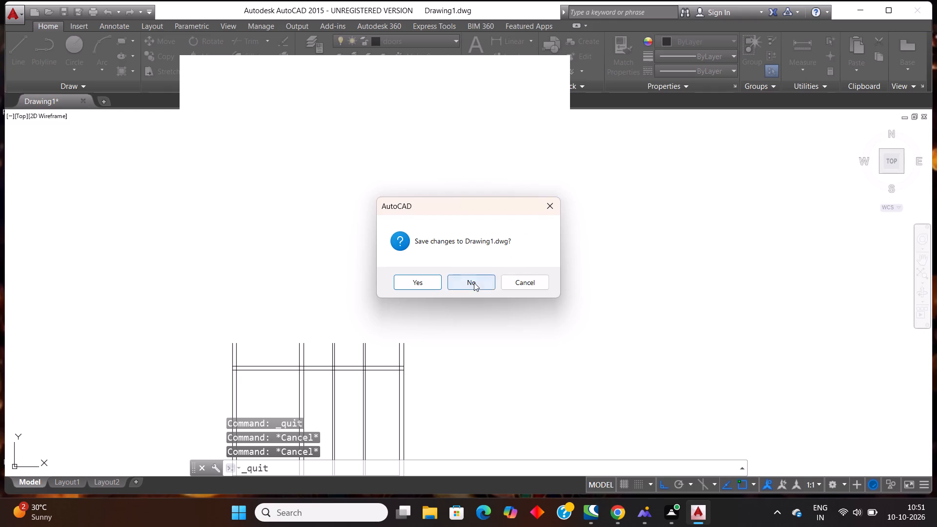
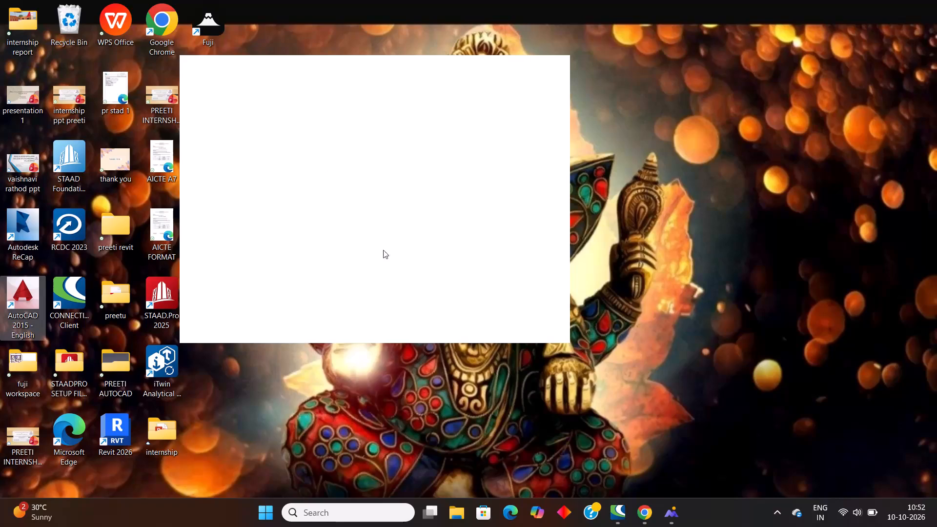
Switch to WPS Photos and close the reference floor plan image viewer.
click(672, 510)
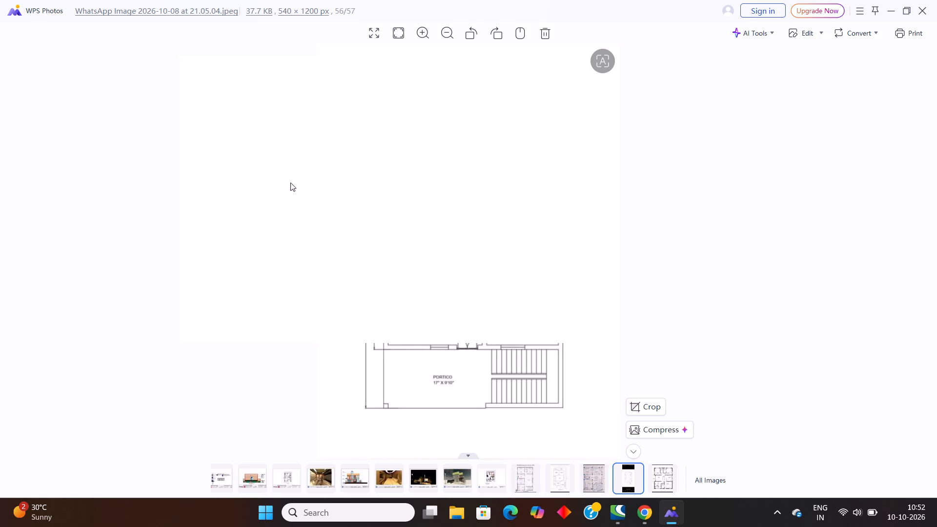
click(917, 13)
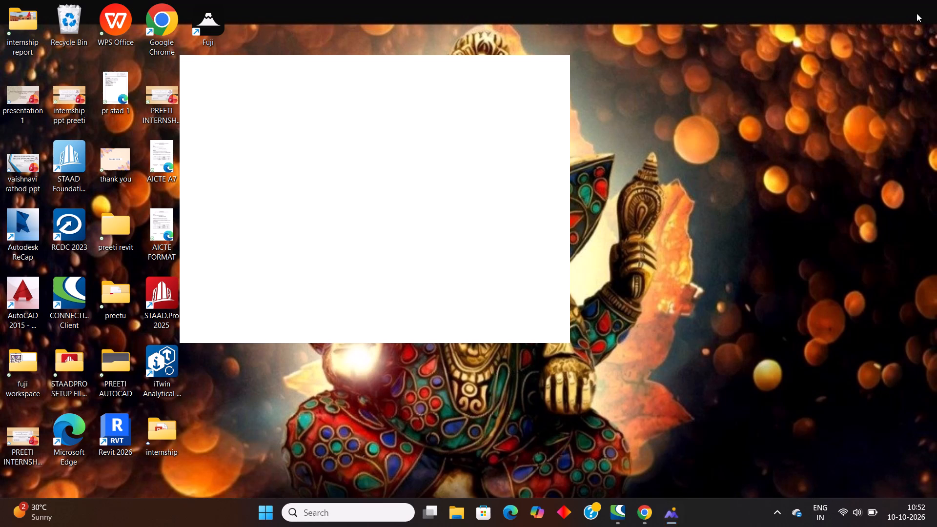
Refresh the desktop to try to clear the blank white card.
right_click(584, 222)
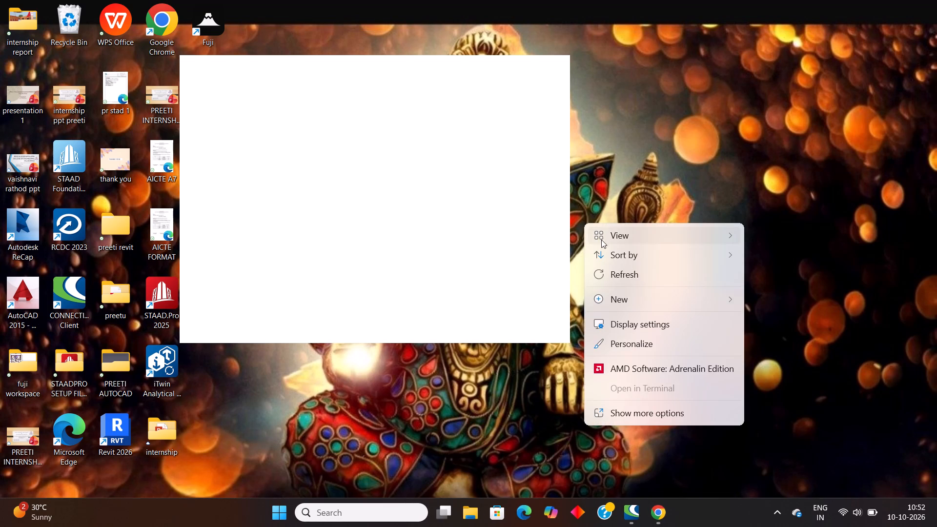
click(620, 278)
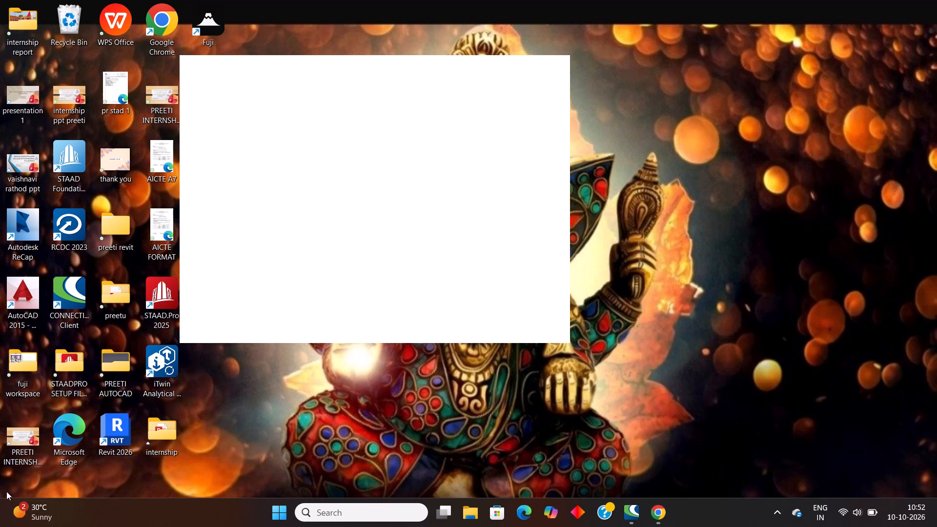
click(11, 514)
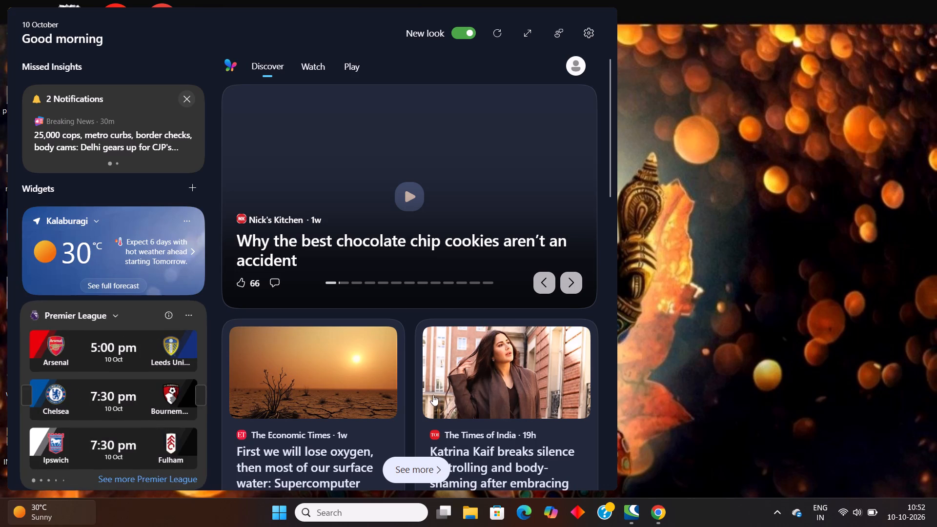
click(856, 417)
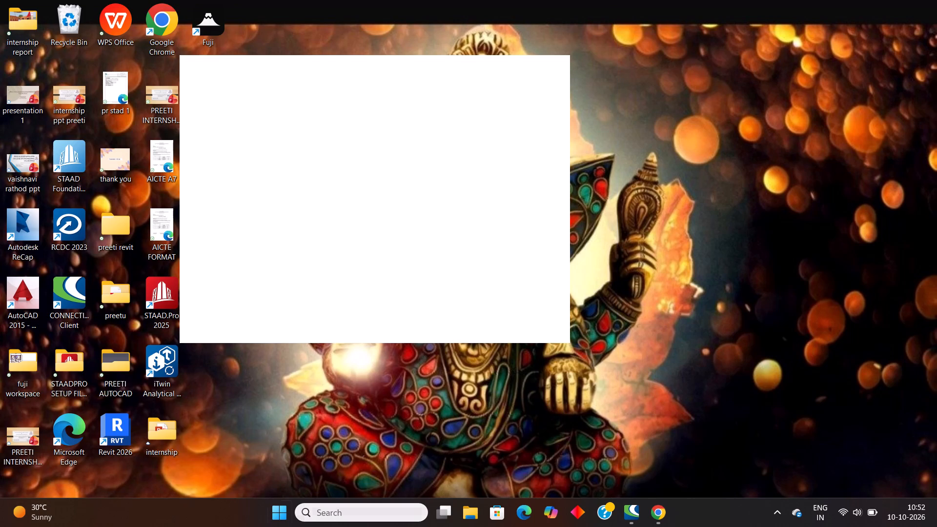
Restart the computer to clear the blank white card from the desktop.
click(274, 510)
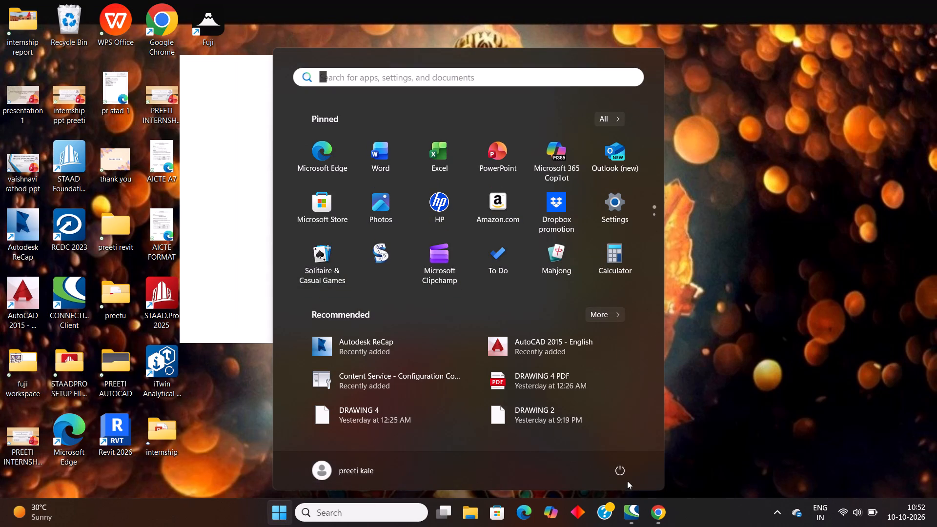
click(615, 472)
click(626, 436)
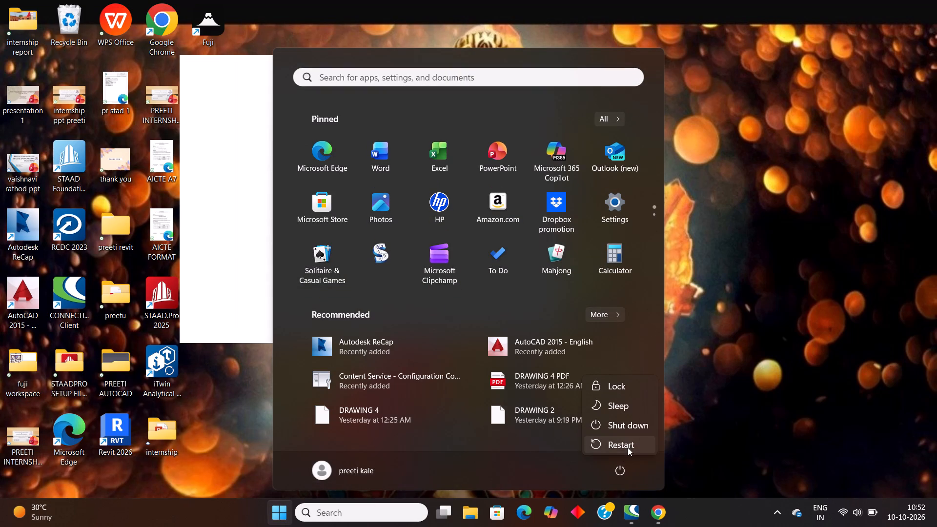
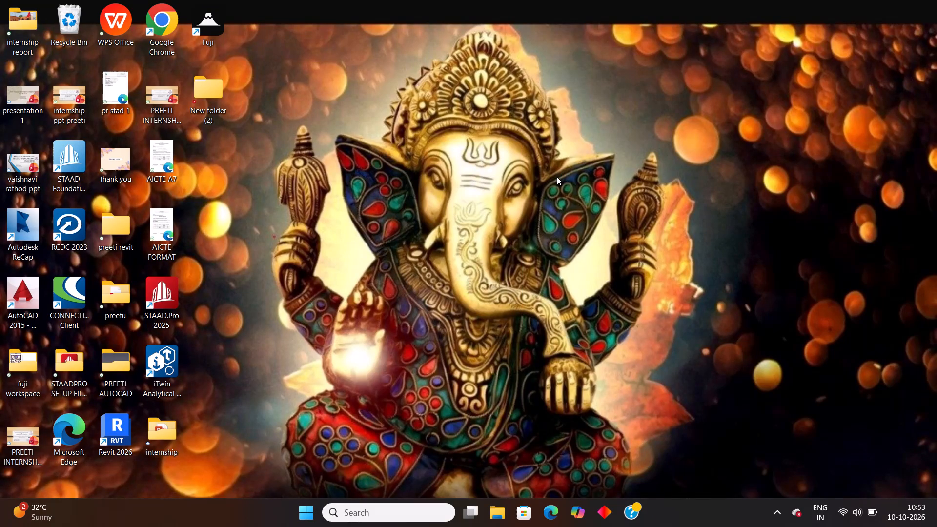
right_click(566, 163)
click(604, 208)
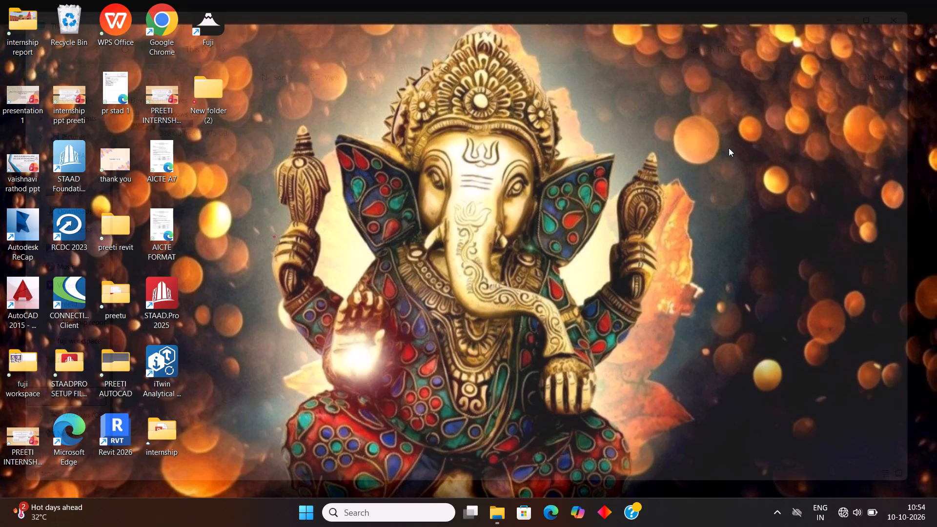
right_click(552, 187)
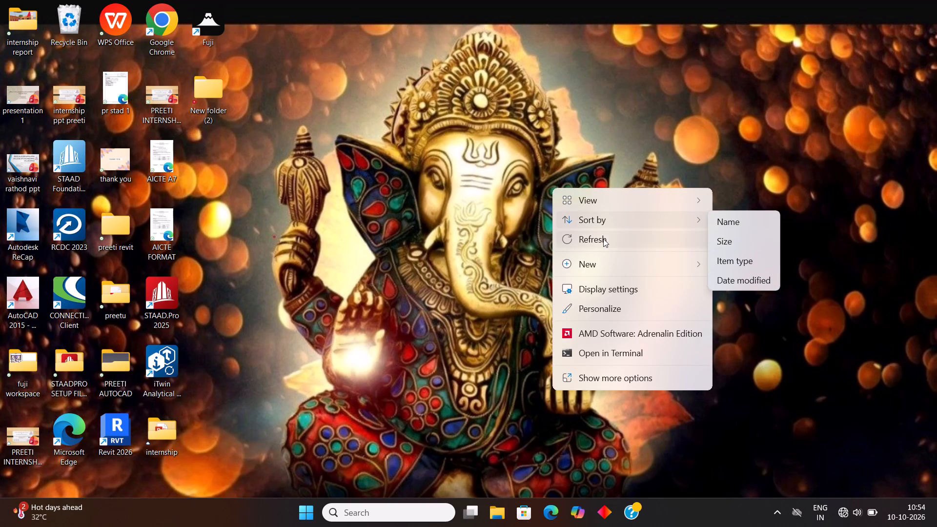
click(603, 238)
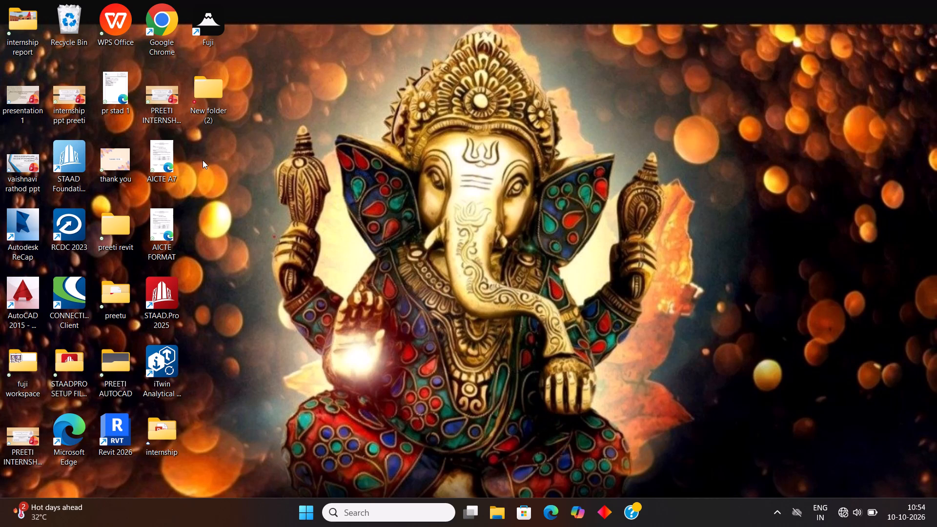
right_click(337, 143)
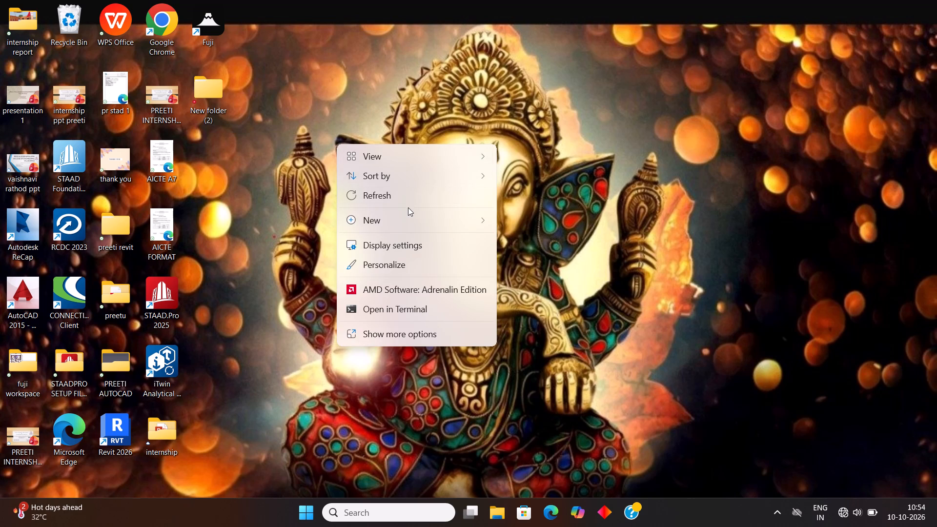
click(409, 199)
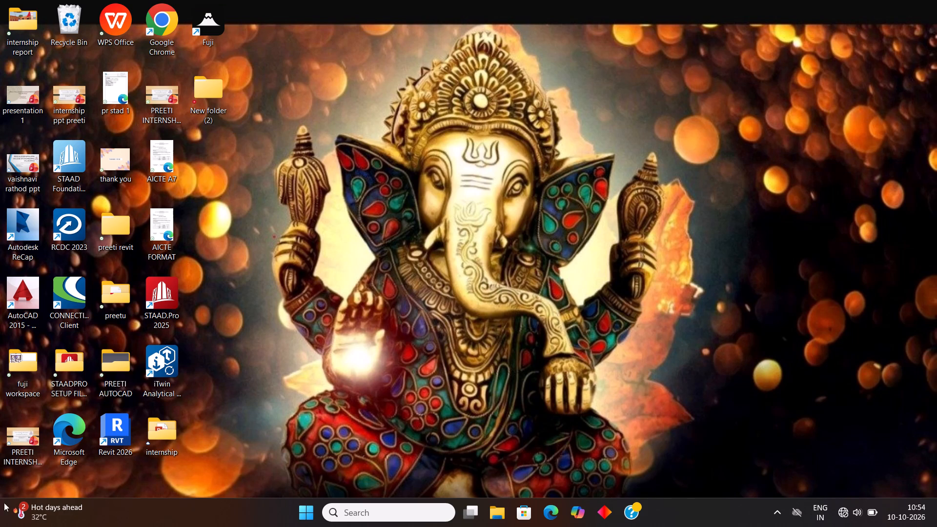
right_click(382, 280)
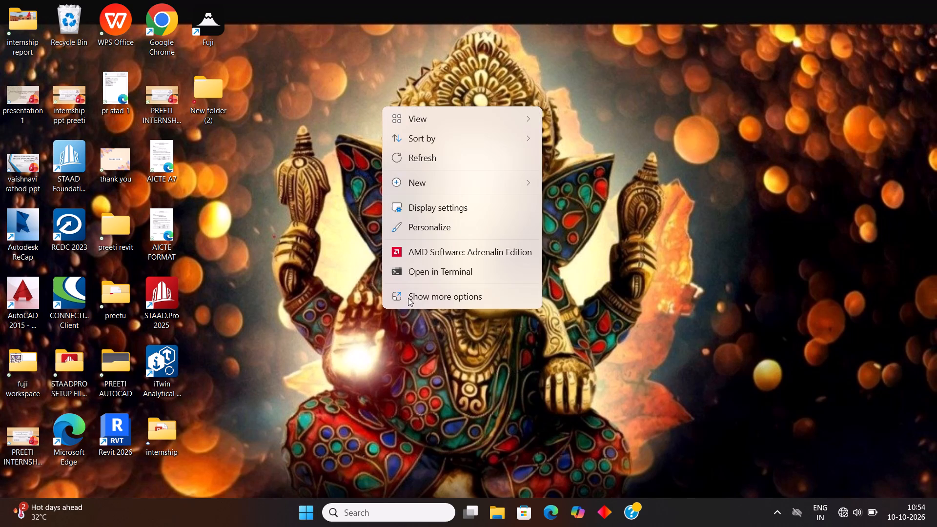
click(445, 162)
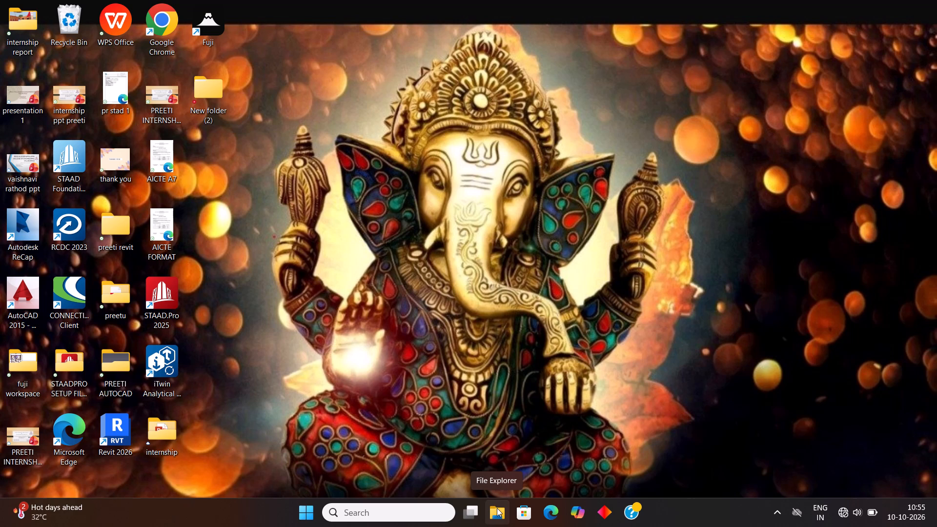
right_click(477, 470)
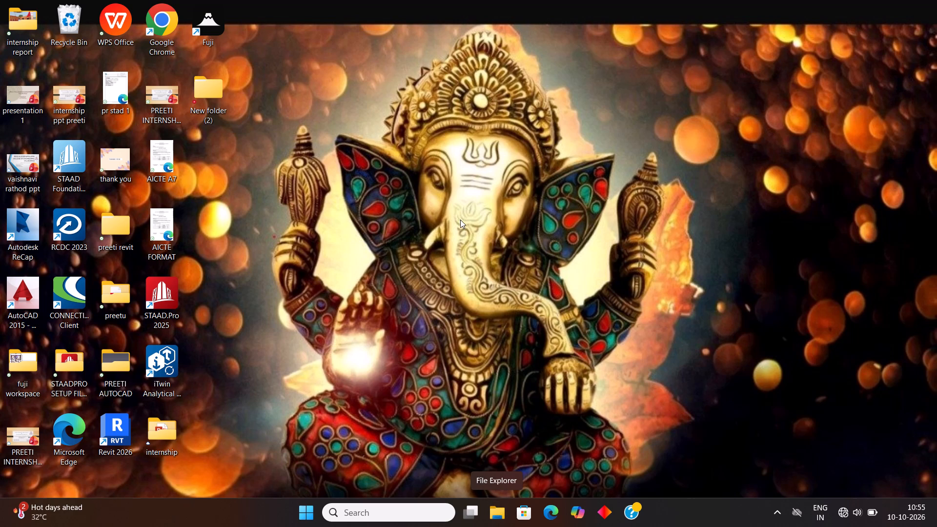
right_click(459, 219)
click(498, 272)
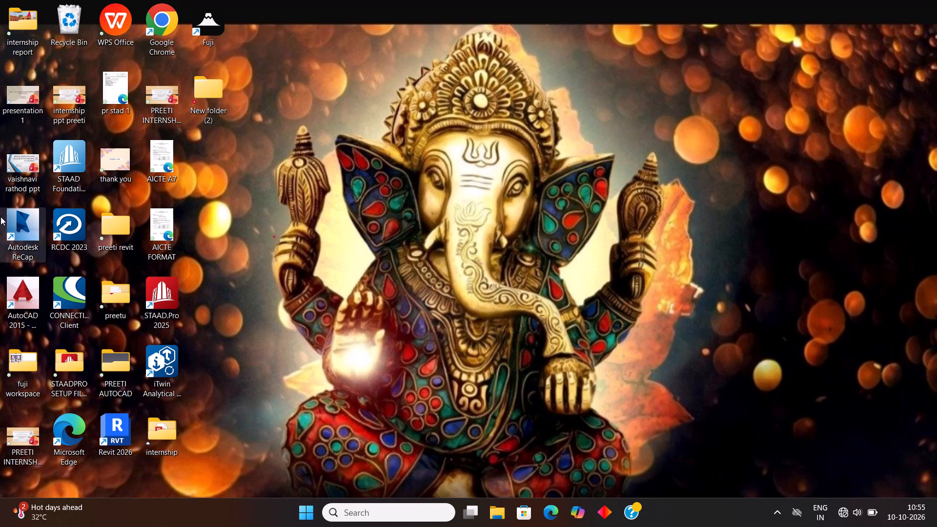
Run the winrar-x64-520 installer from the Autodesk_AutoCAD_2015 folder in New folder (2) as administrator, and close the resulting WinRAR shortcuts window.
double_click(208, 85)
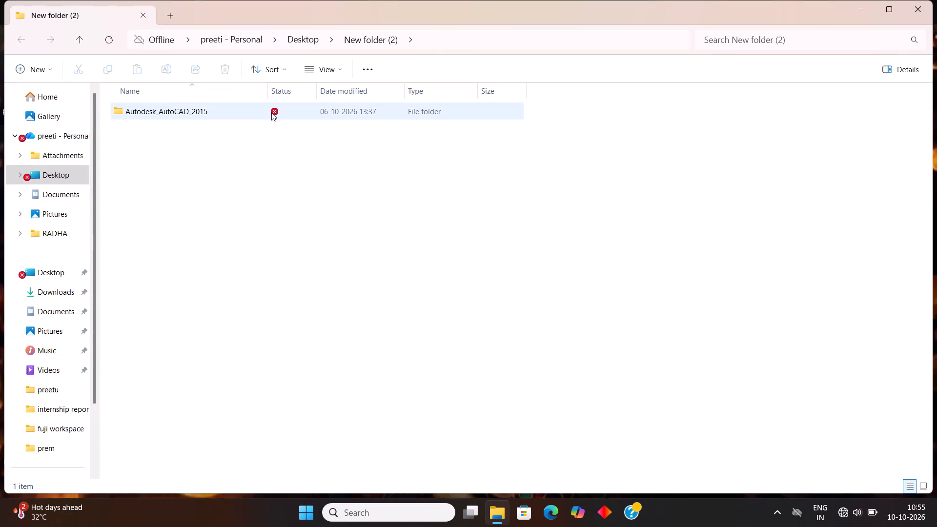
double_click(214, 109)
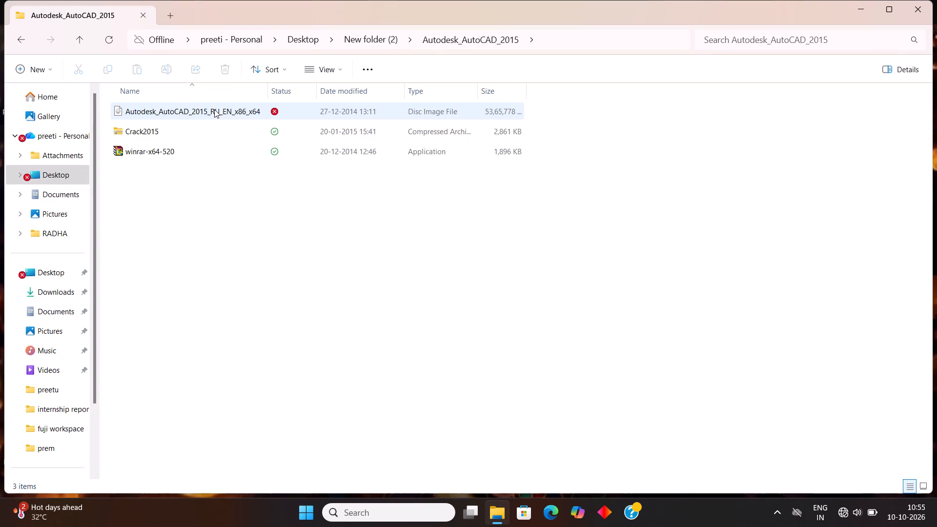
click(215, 149)
right_click(215, 149)
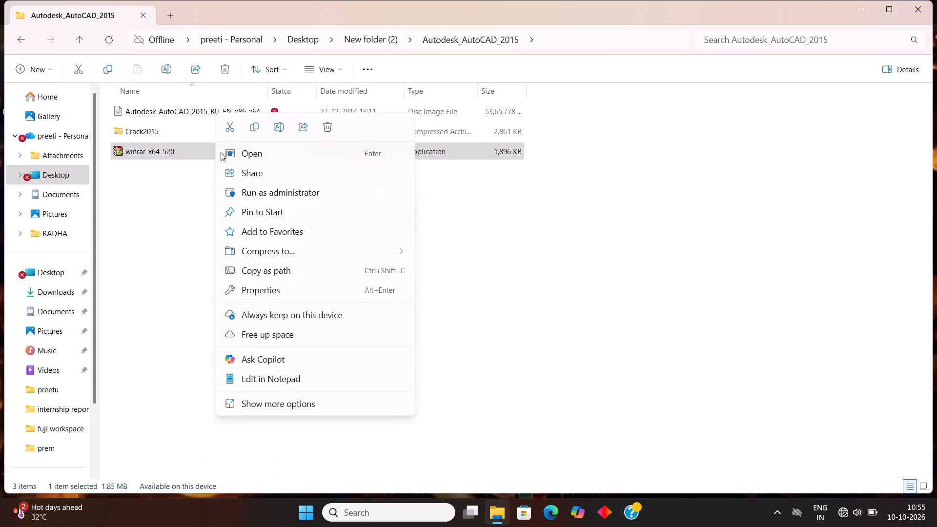
click(271, 196)
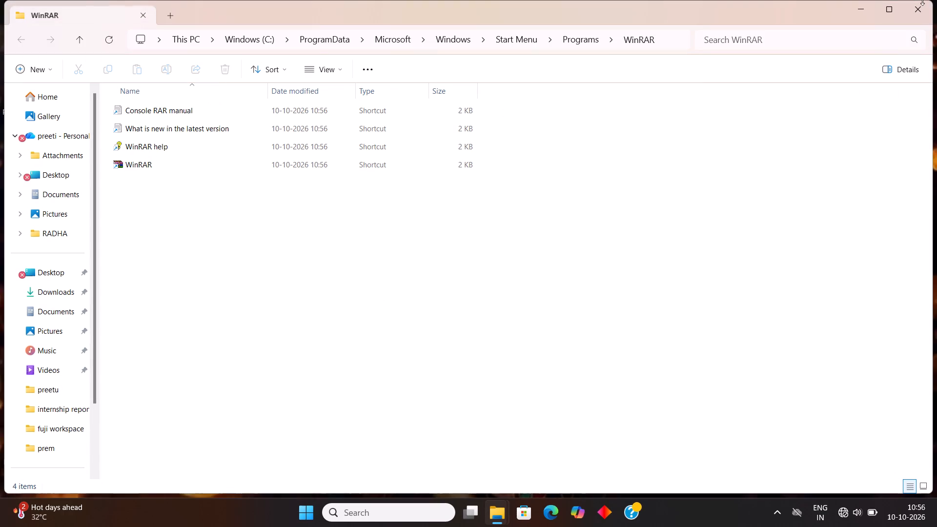
click(913, 12)
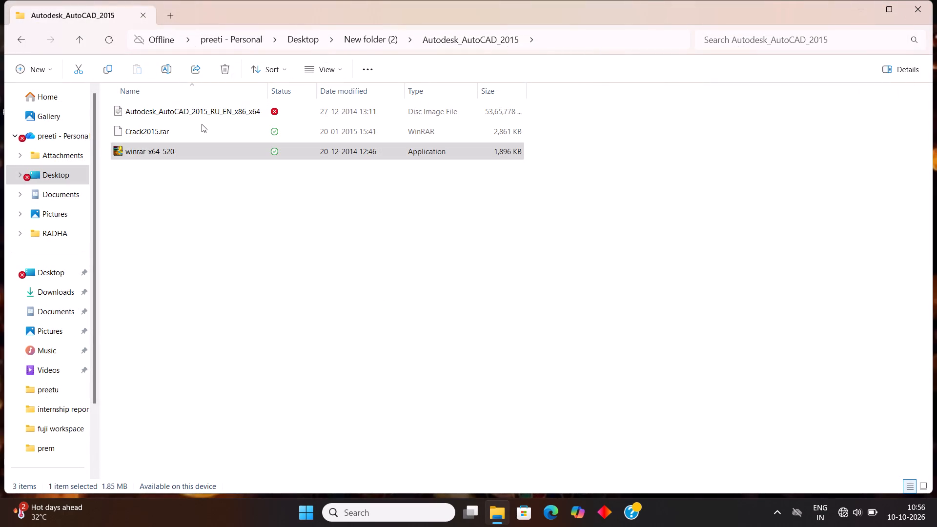
Extract Crack2015.rar into the suggested Crack2015 folder and open the extracted Crack subfolder.
click(201, 124)
click(275, 212)
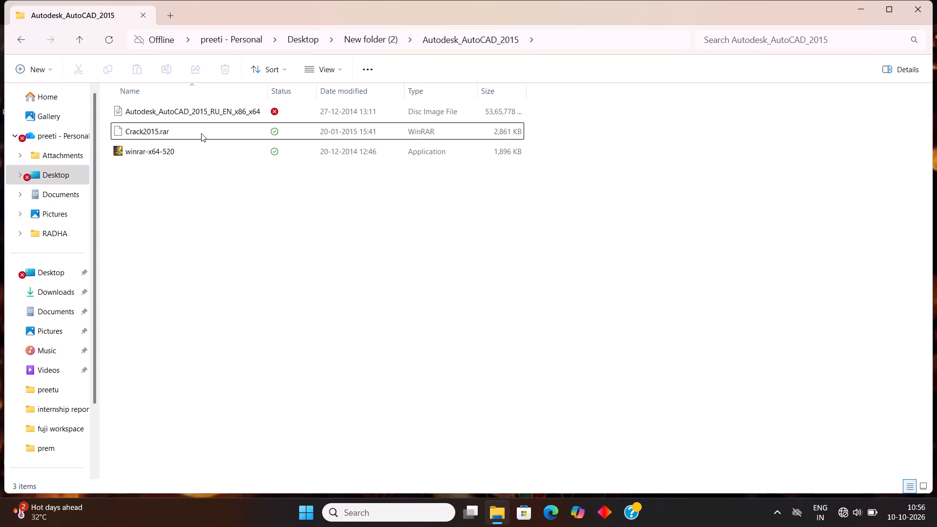
click(201, 133)
right_click(201, 133)
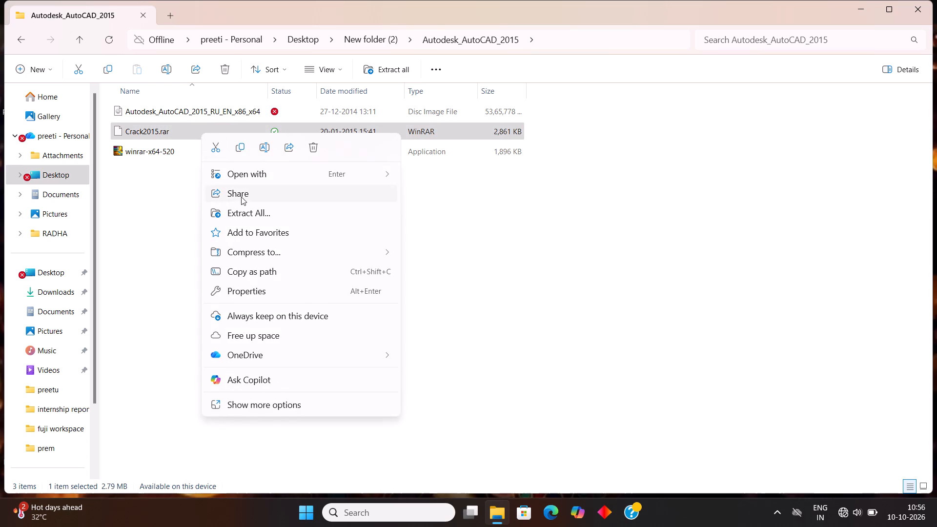
click(266, 215)
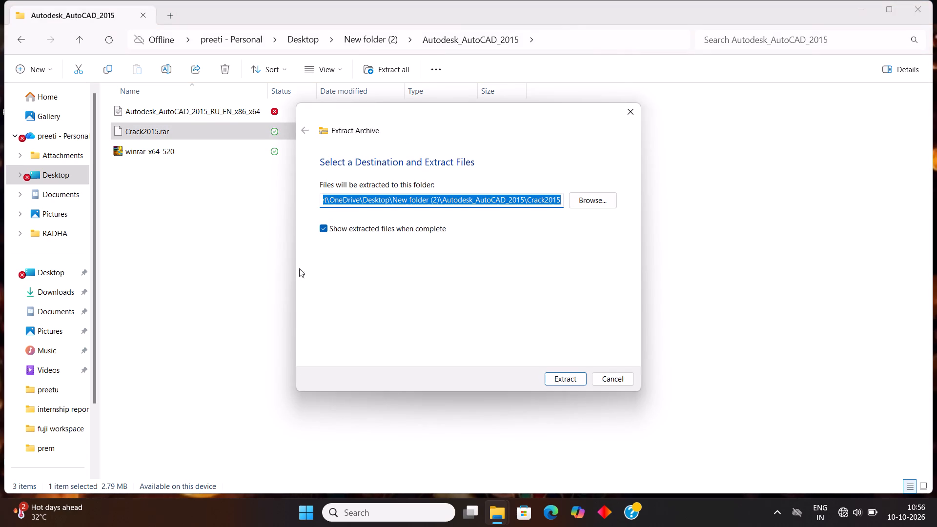
click(567, 377)
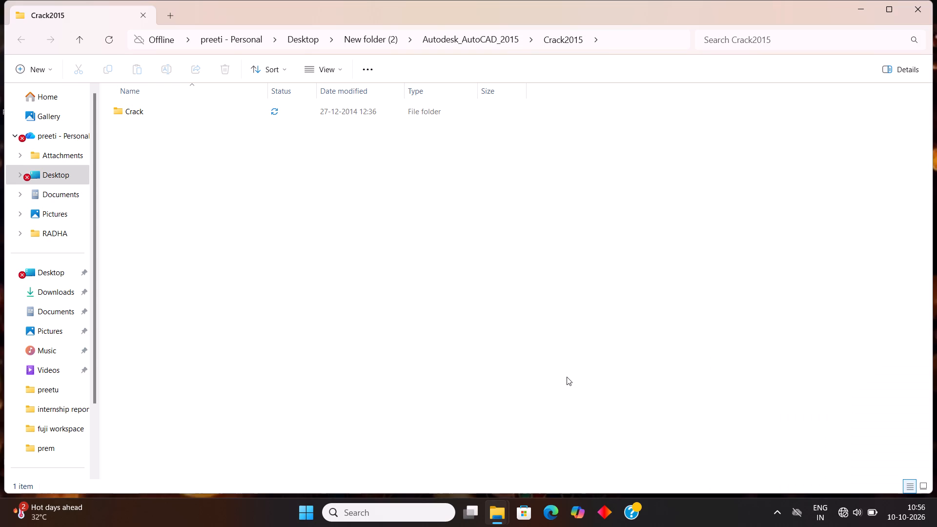
double_click(150, 114)
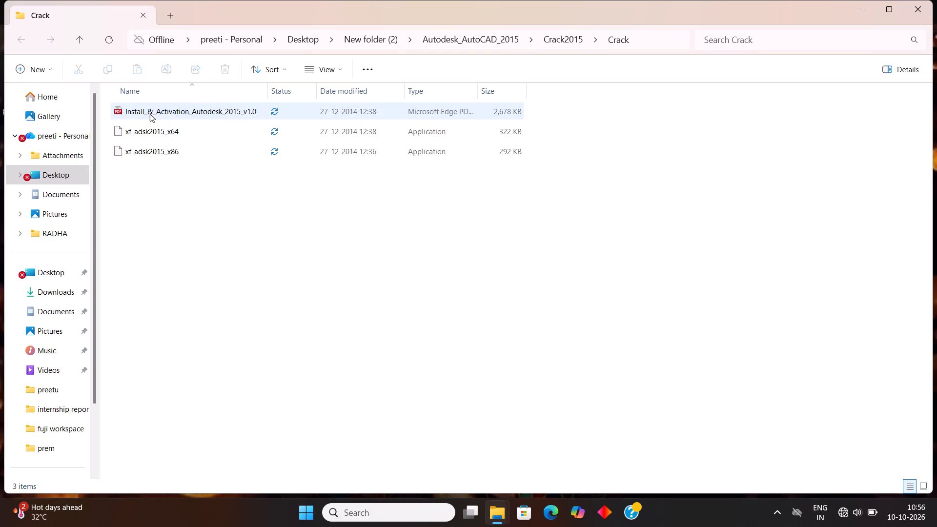
Turn off Real-time protection in the Windows Security virus and threat protection settings, and close Windows Security.
click(804, 441)
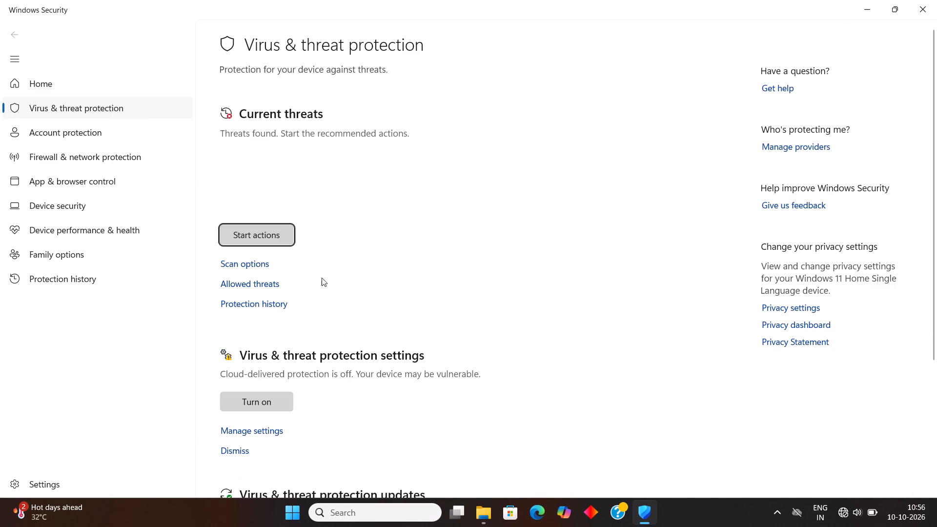
scroll(311, 381, down, 12)
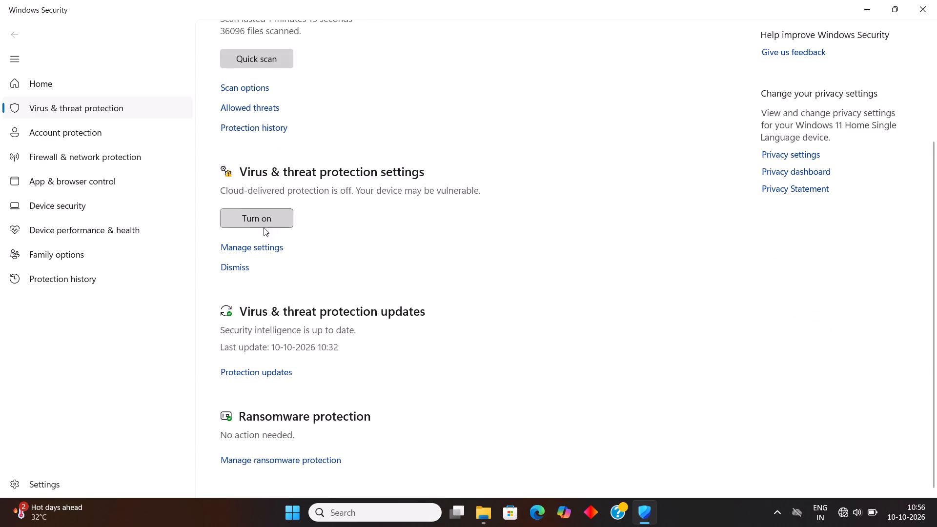
click(263, 245)
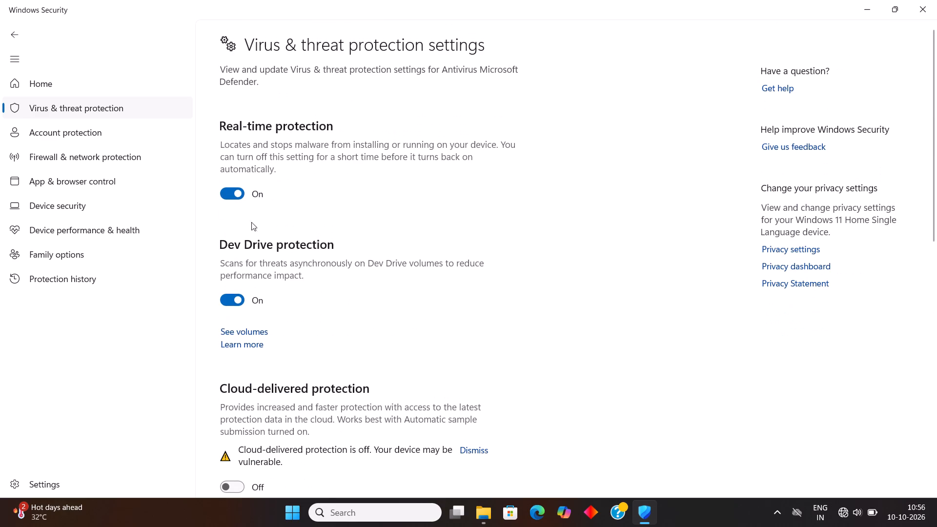
click(227, 197)
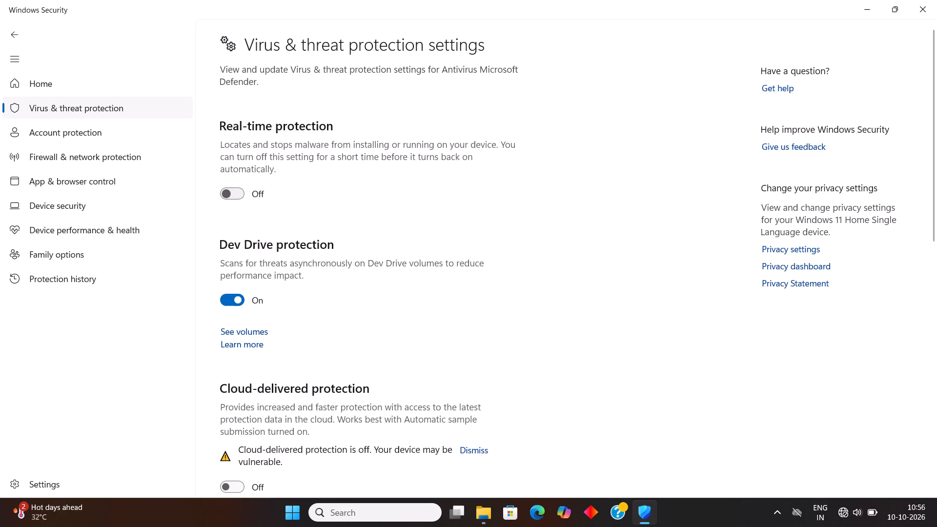
scroll(391, 326, down, 13)
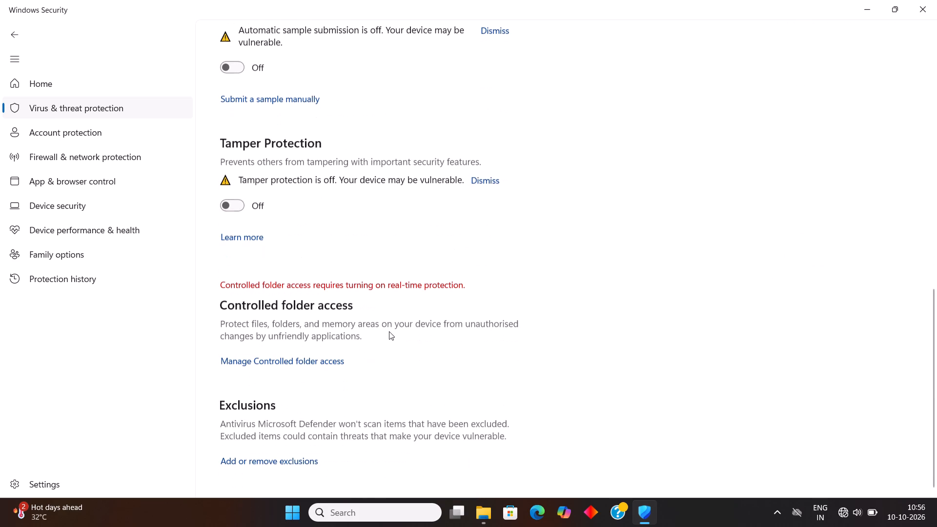
scroll(389, 331, down, 6)
click(920, 15)
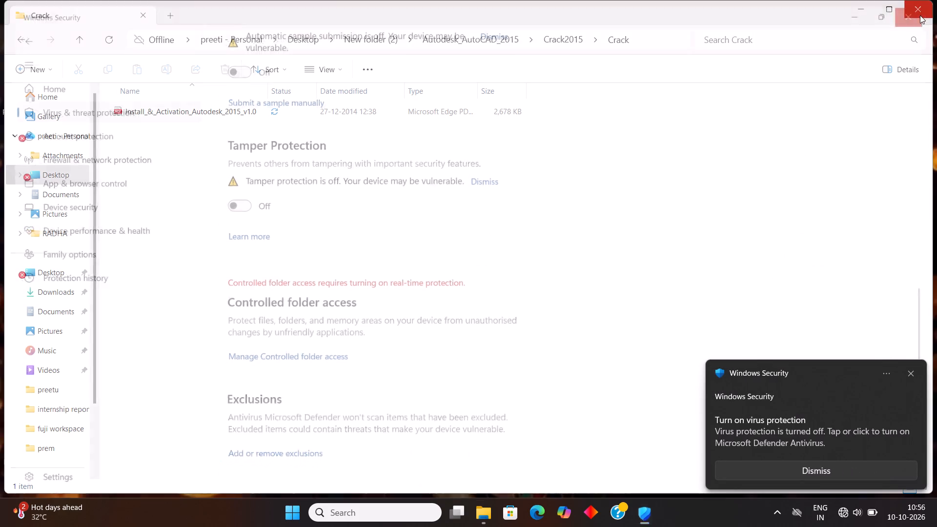
Check the contents of the extracted Crack2015 folder and its Crack subfolder, and close the folder windows.
click(22, 39)
click(21, 40)
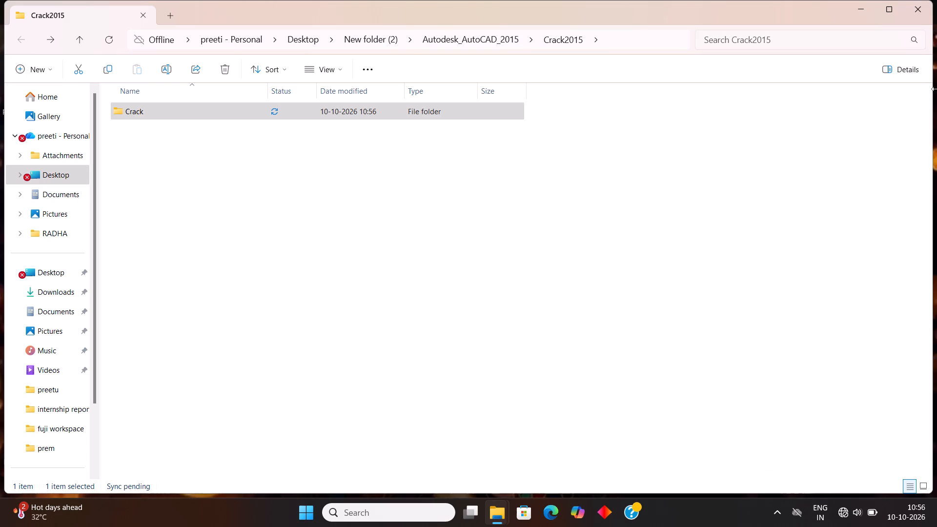
click(911, 15)
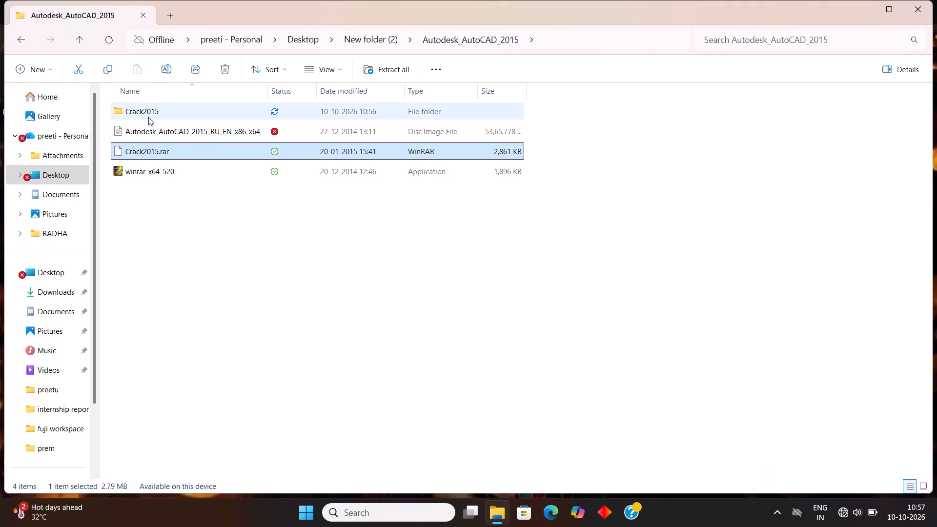
double_click(148, 117)
double_click(140, 111)
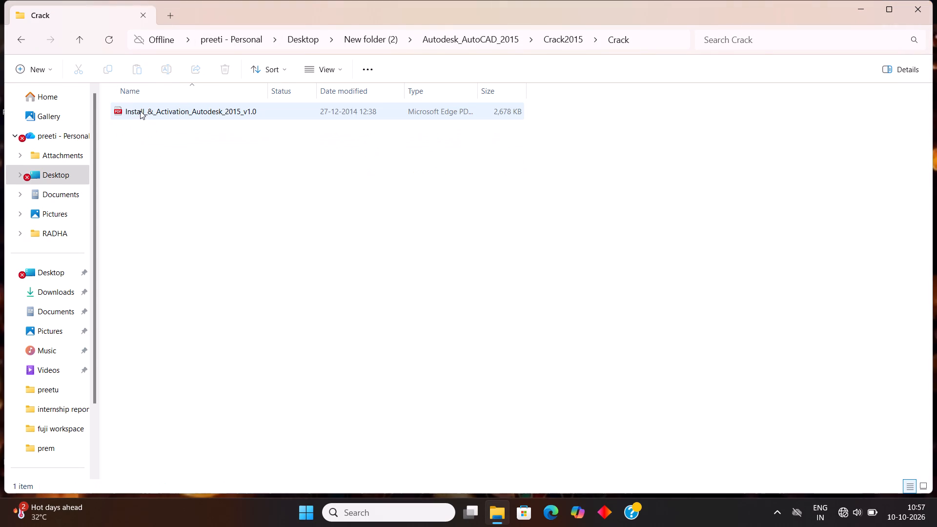
click(918, 11)
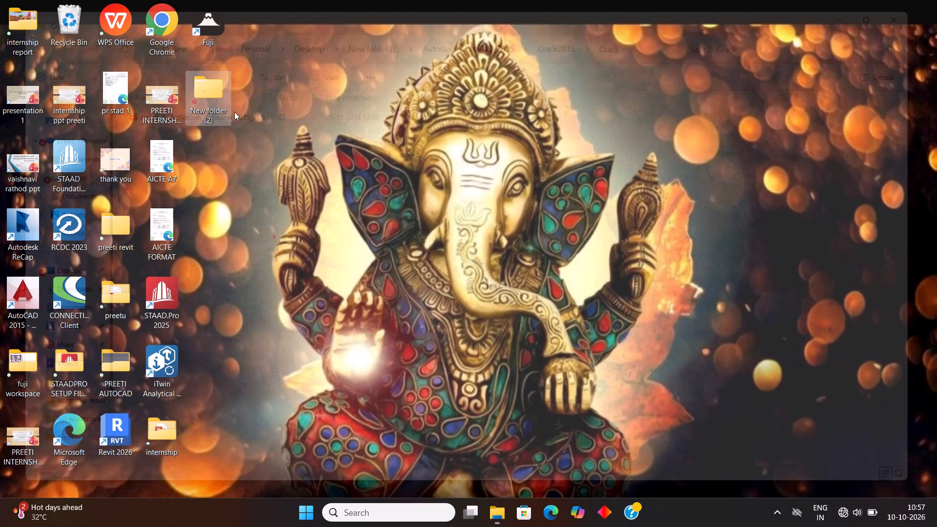
Extract Crack2015.rar again into the existing Crack2015 folder, keeping the Install_&_Activation_Autodesk_2015_v1.0 PDF already there.
double_click(210, 105)
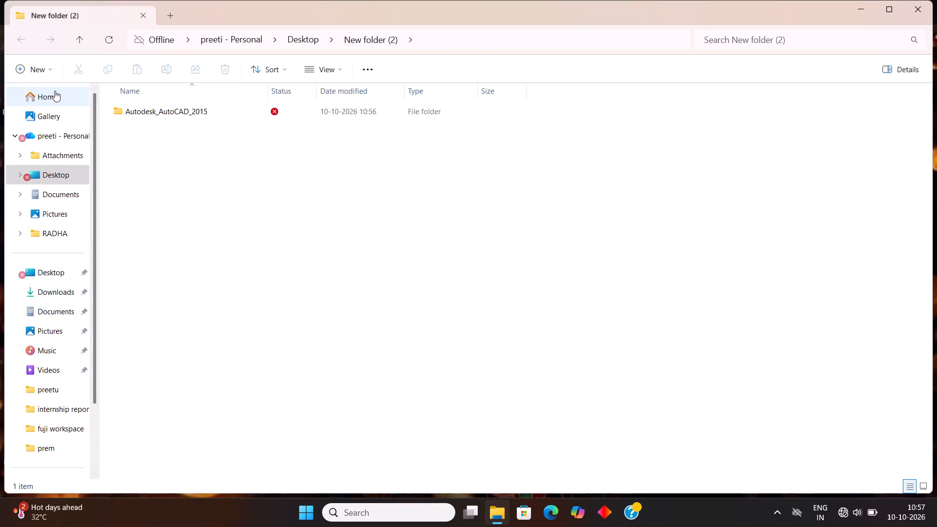
double_click(200, 113)
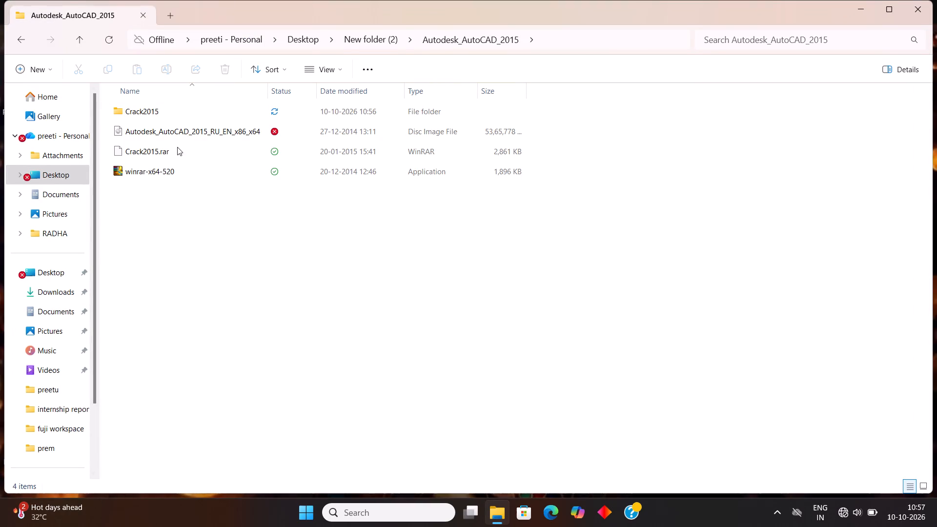
click(177, 147)
right_click(177, 147)
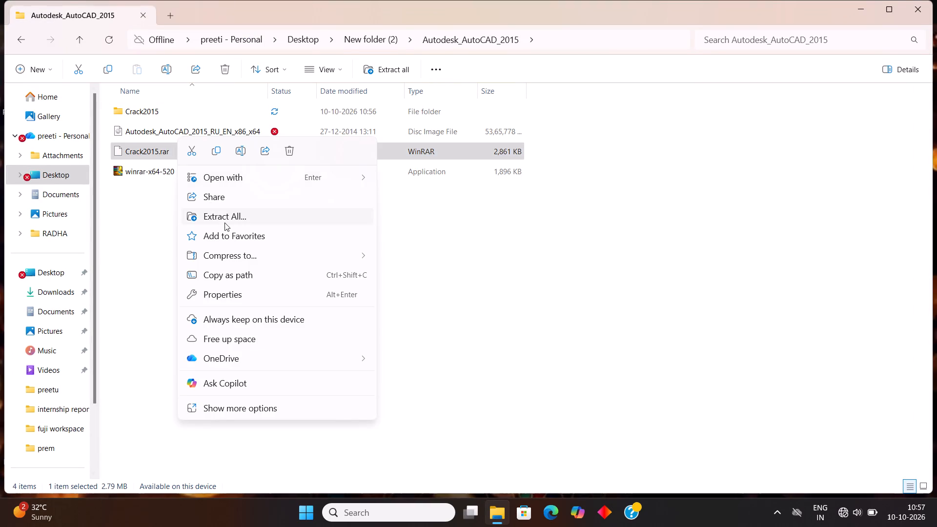
click(224, 223)
click(543, 378)
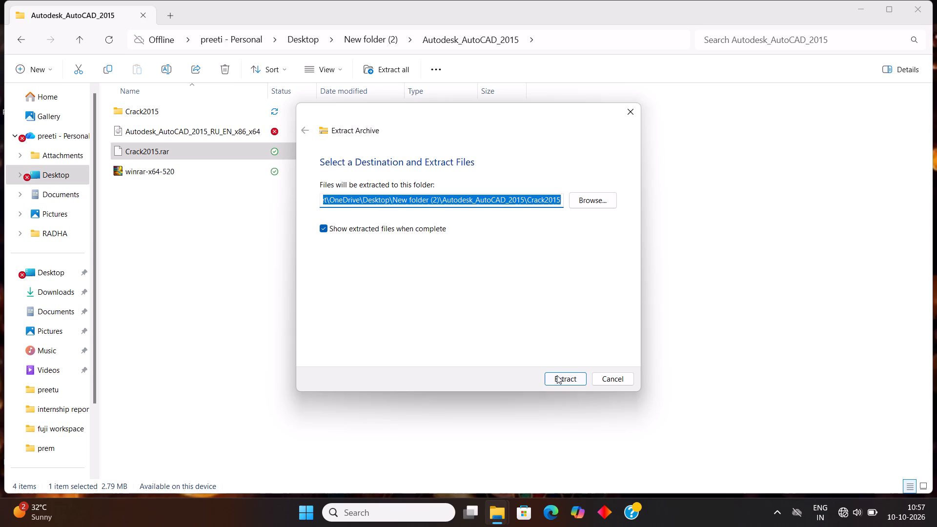
click(557, 375)
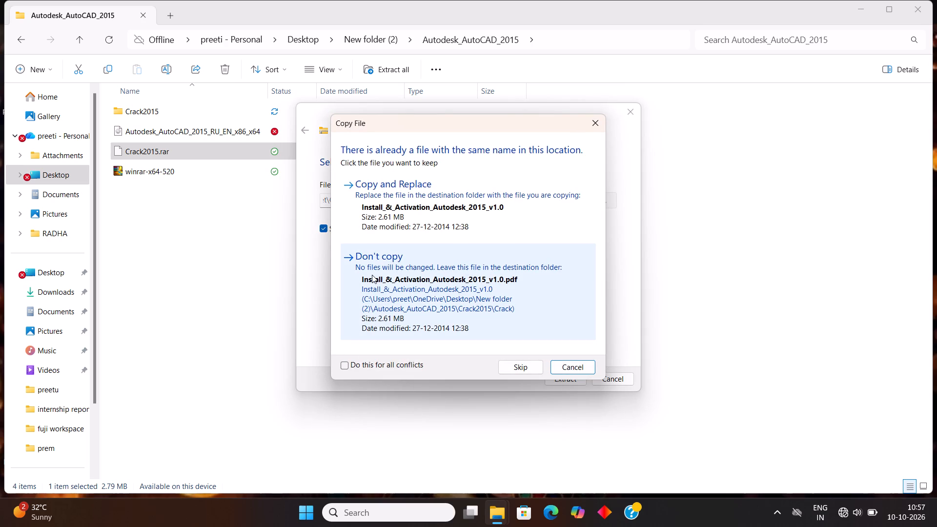
click(404, 274)
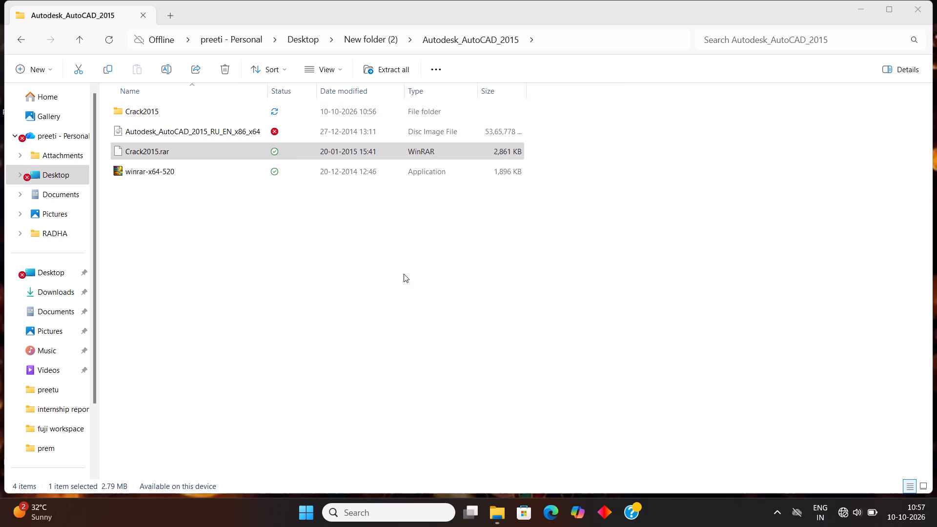
Run the xf-adsk2015_x64 application from the Crack subfolder of the Crack2015 folder as administrator.
double_click(135, 112)
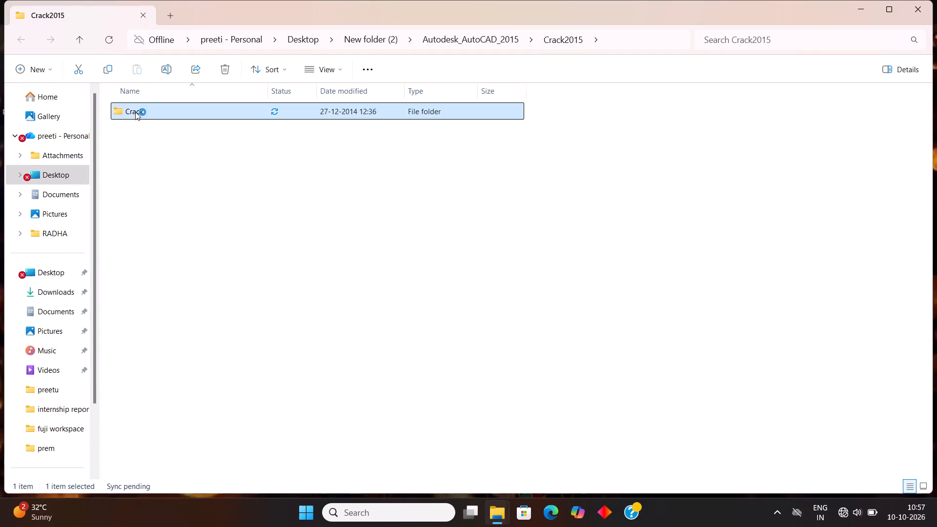
click(148, 135)
right_click(148, 135)
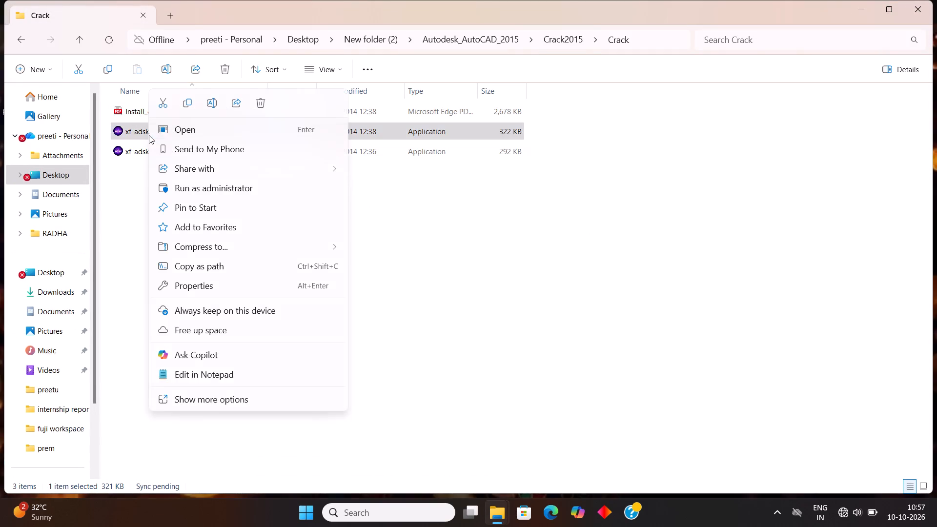
click(194, 194)
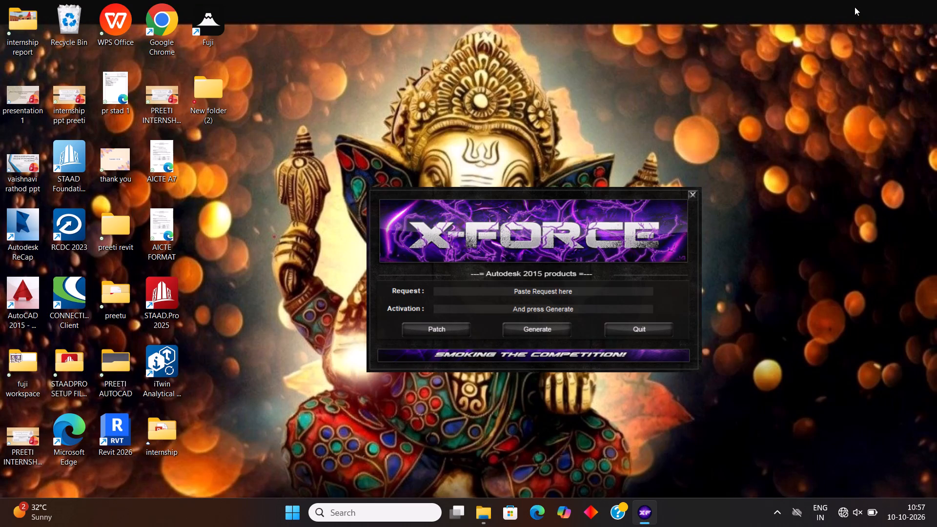
Launch AutoCAD 2015, request its activation code using an offline method, and close the licensing window.
double_click(45, 295)
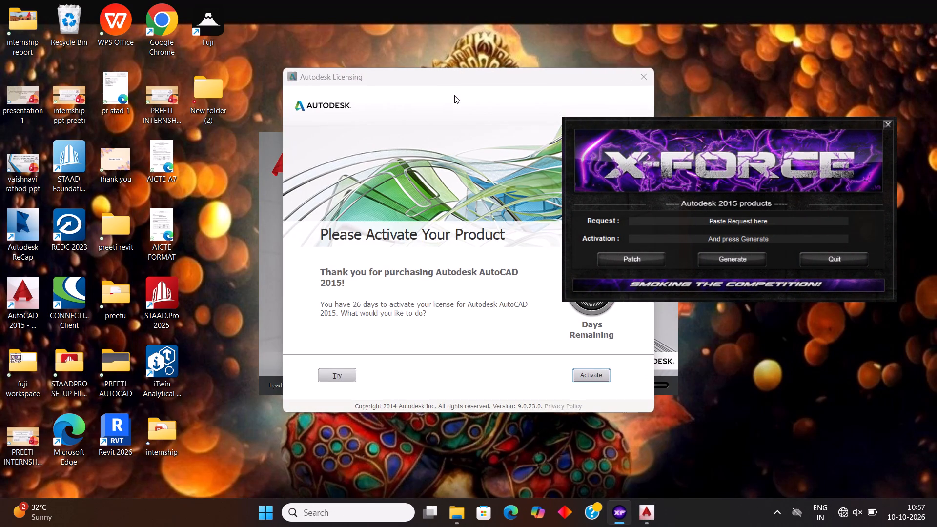
click(582, 373)
click(397, 247)
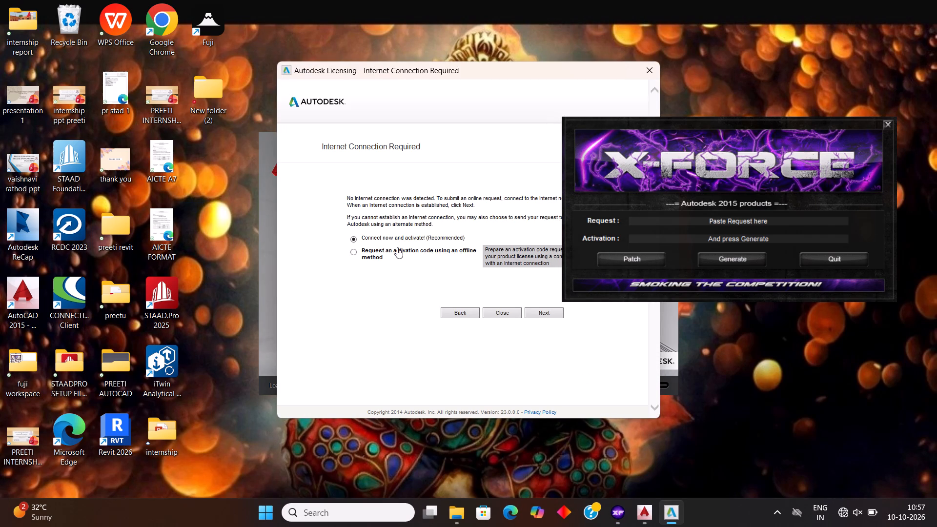
click(551, 312)
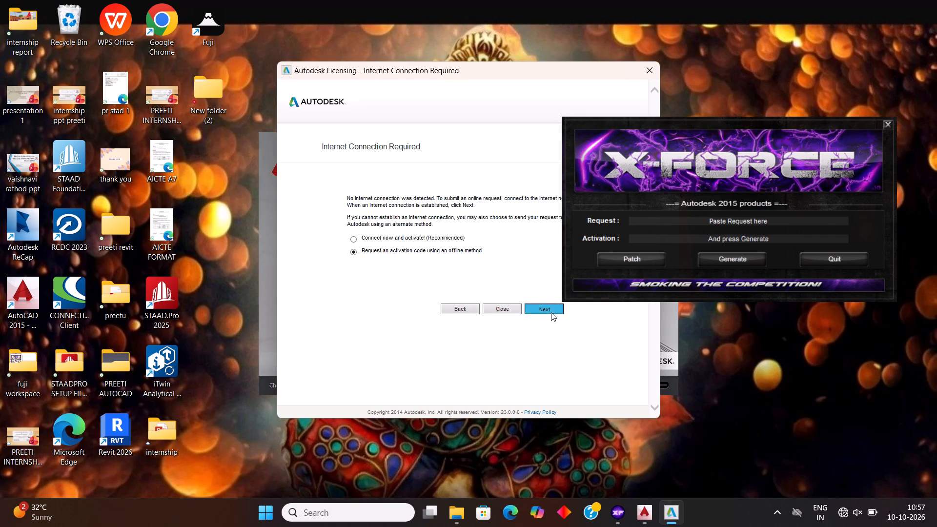
click(547, 346)
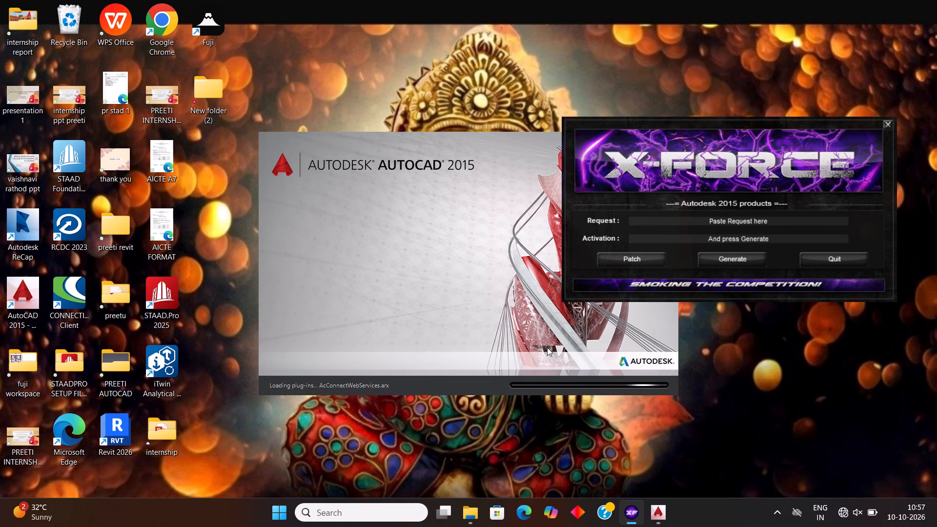
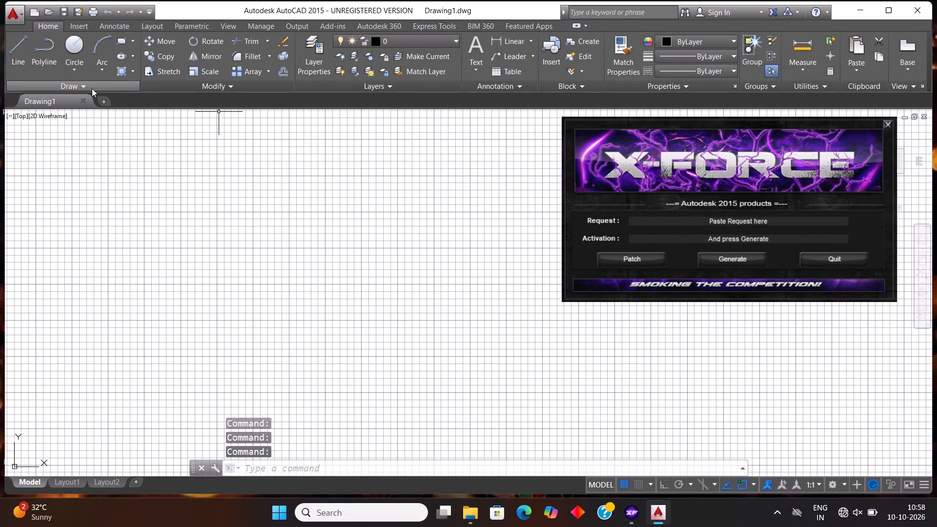
Close AutoCAD 2015, launch it again and open its product license activation options.
click(922, 14)
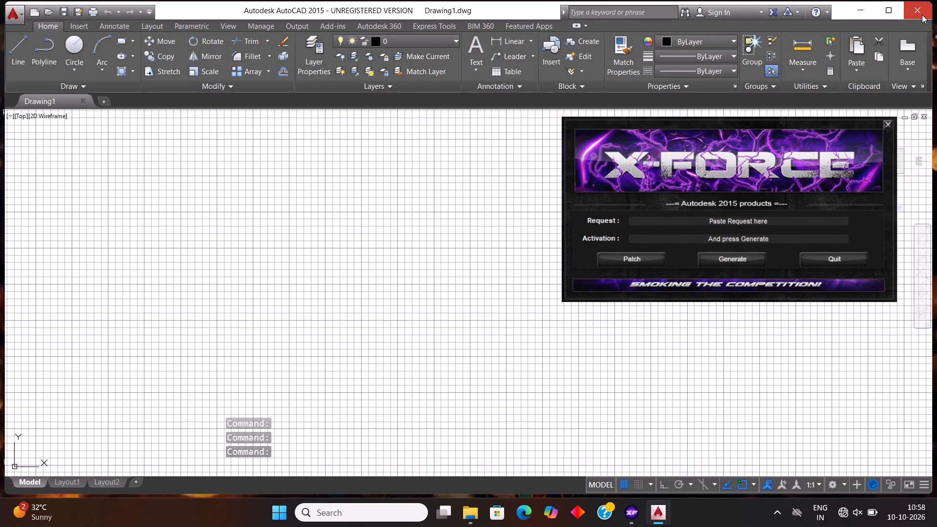
double_click(29, 301)
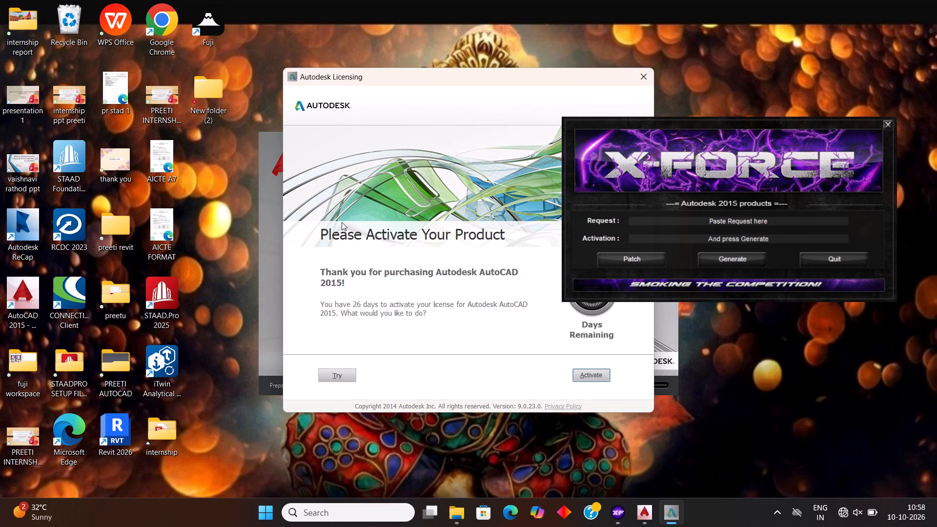
click(587, 372)
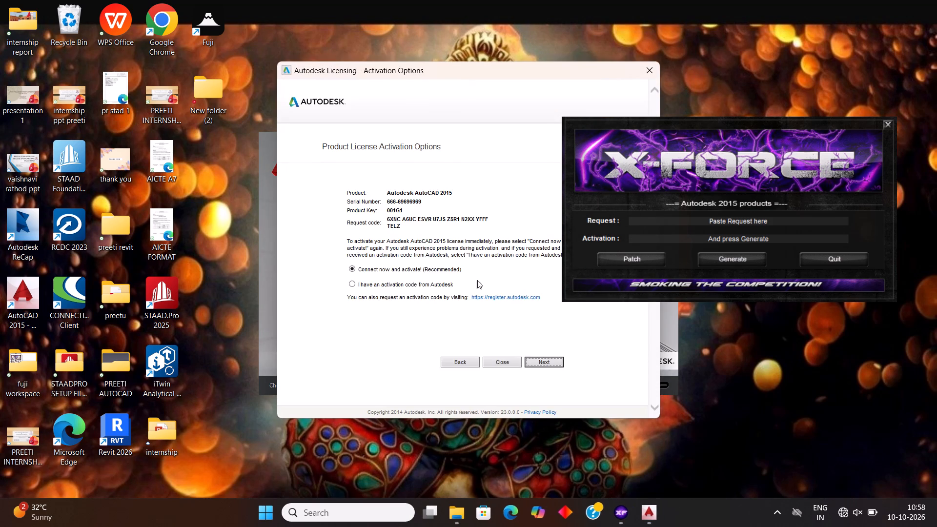
Choose activation with an Autodesk activation code and copy the request code for use in the X-Force tool.
click(365, 286)
drag(410, 226, 384, 221)
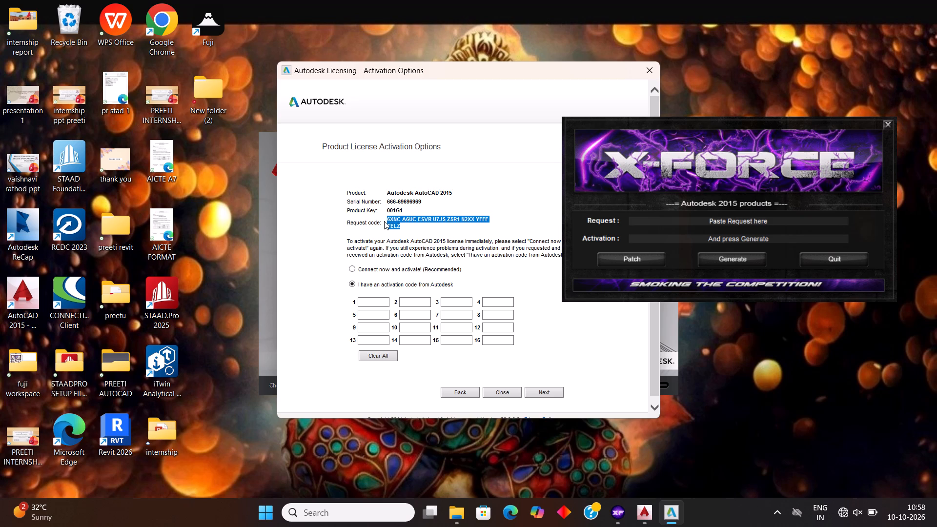
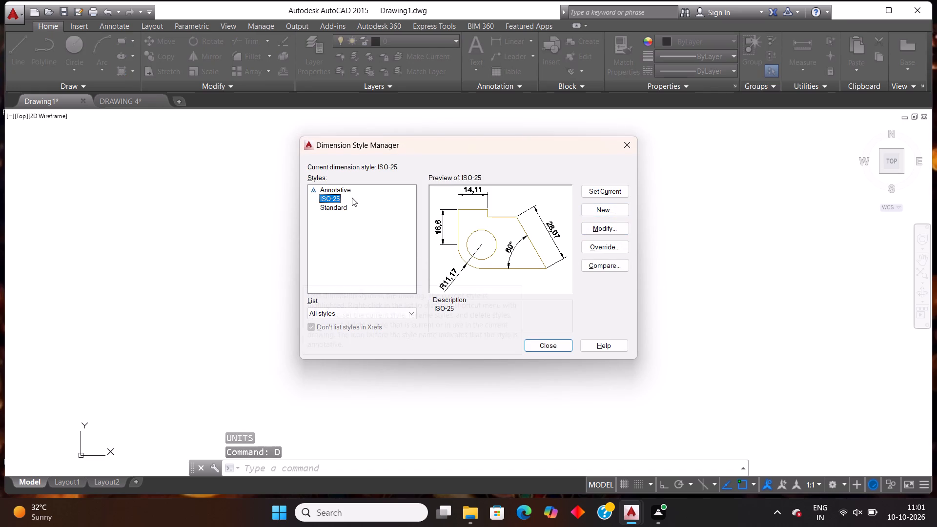
Modify the Standard dimension style's primary units to Engineering format with 0'-0.0" precision.
click(347, 206)
click(607, 226)
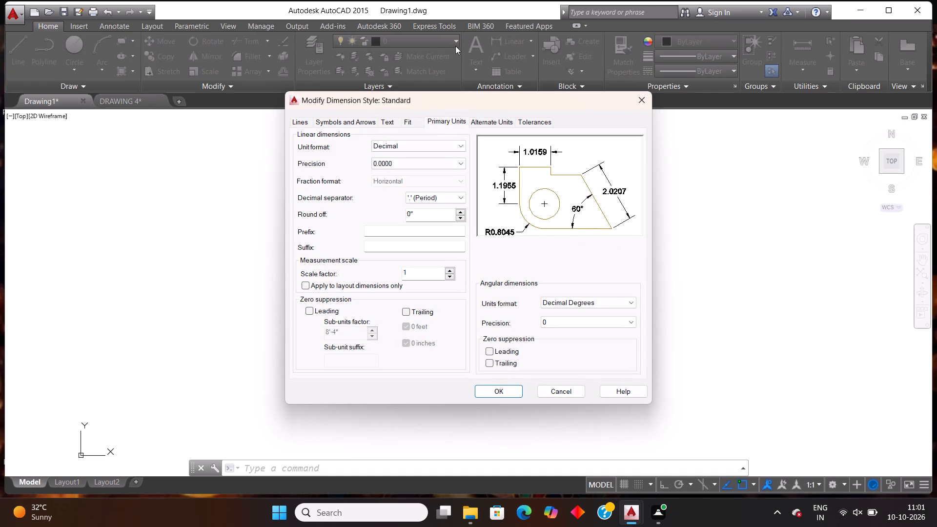
click(449, 121)
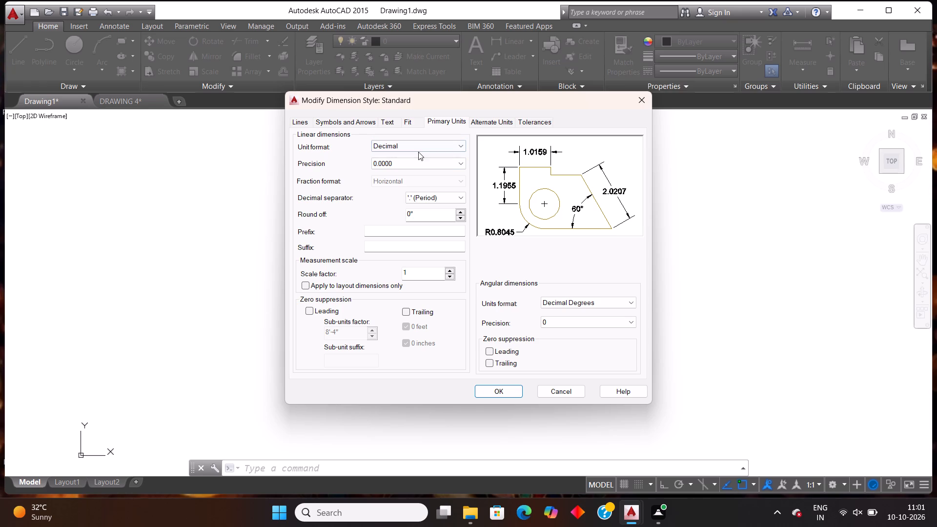
click(425, 142)
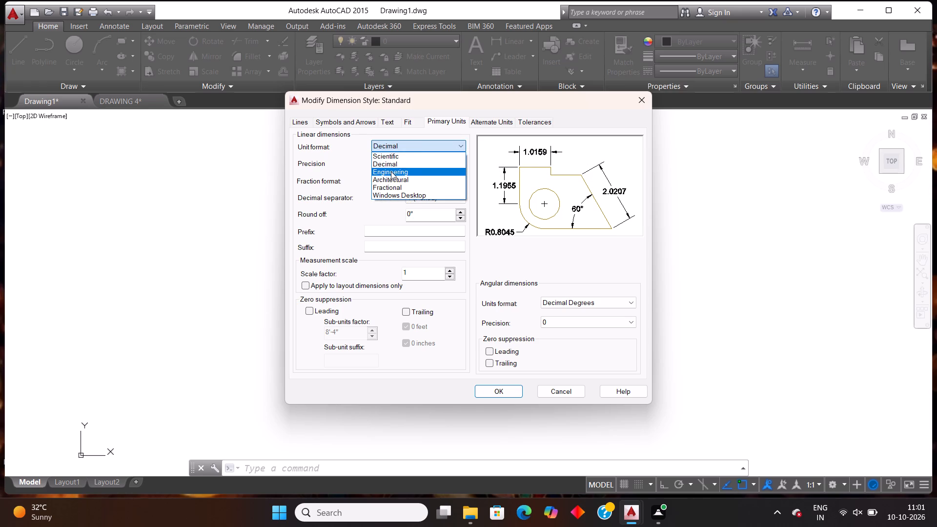
click(391, 171)
click(406, 160)
click(381, 180)
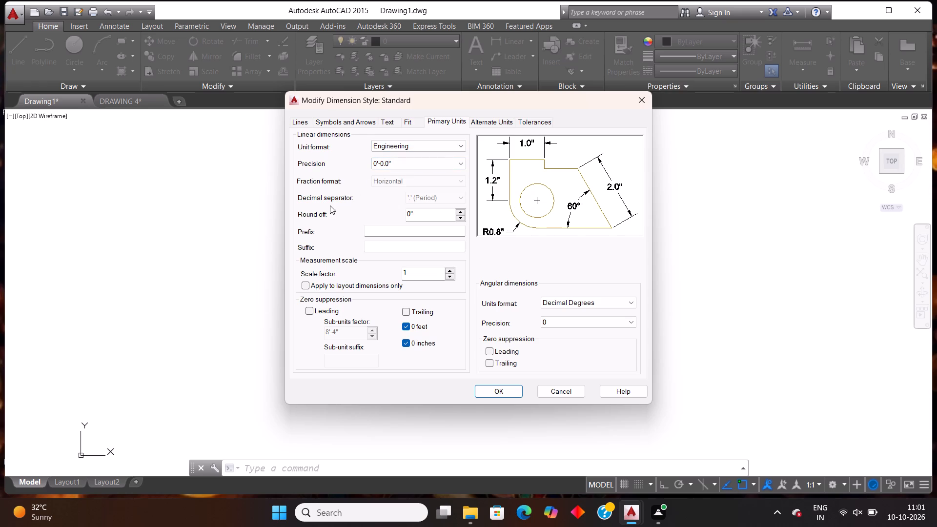
scroll(328, 209, down, 1)
Set the Standard dimension style's text height to 0'-9.68" and accept the style changes.
click(388, 123)
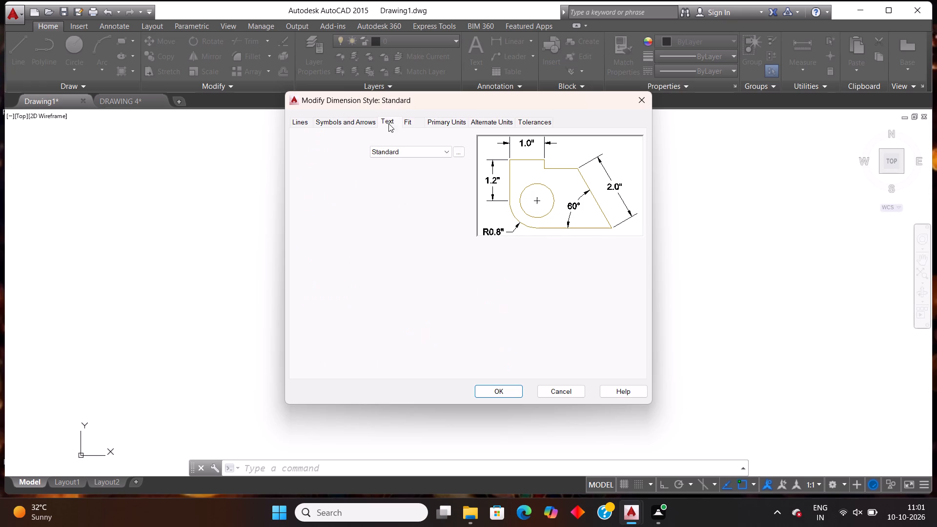
triple_click(460, 207)
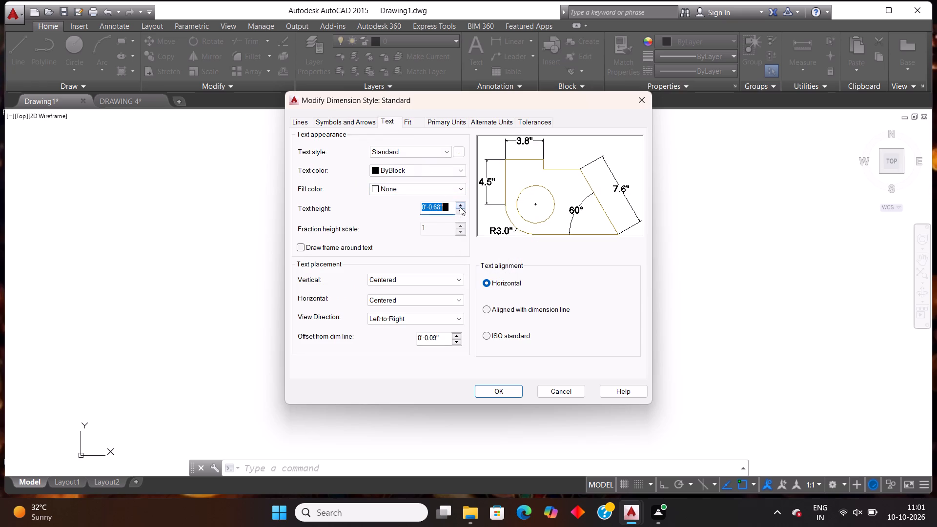
triple_click(460, 207)
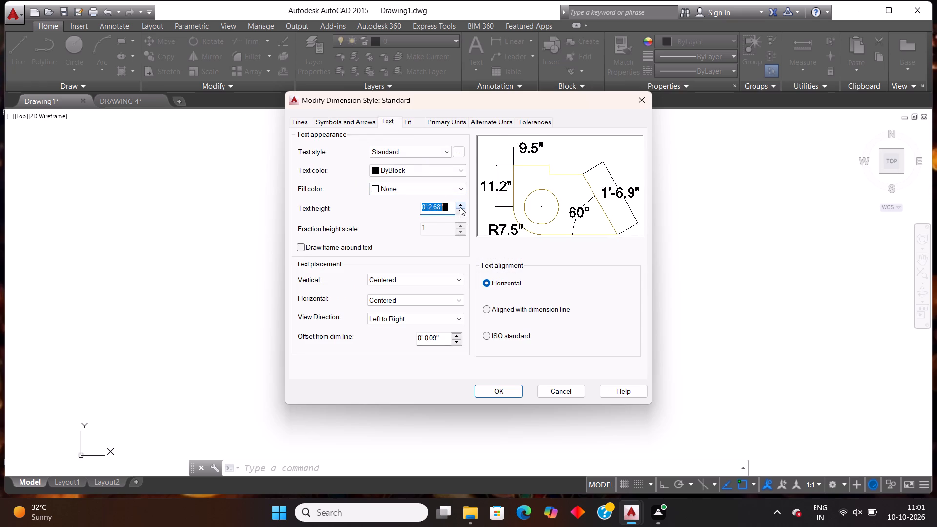
triple_click(460, 207)
triple_click(460, 207)
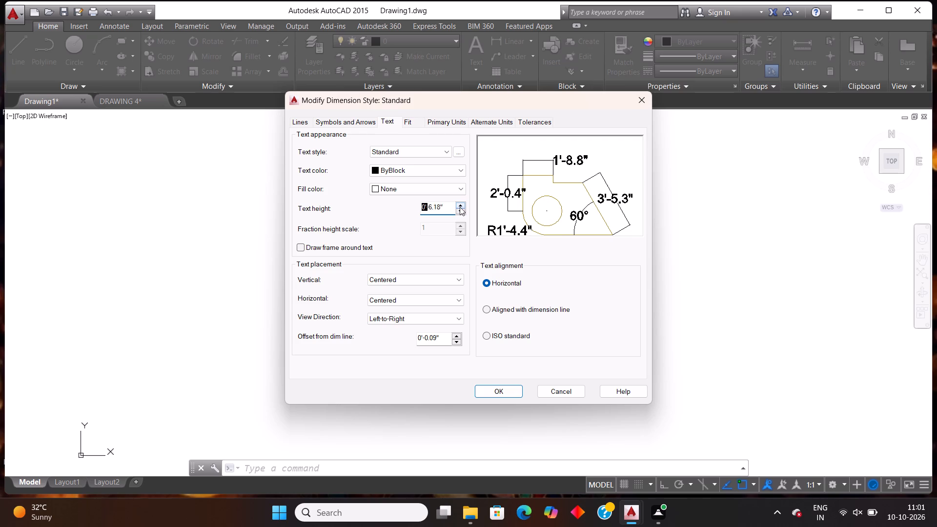
triple_click(460, 207)
double_click(460, 207)
double_click(459, 207)
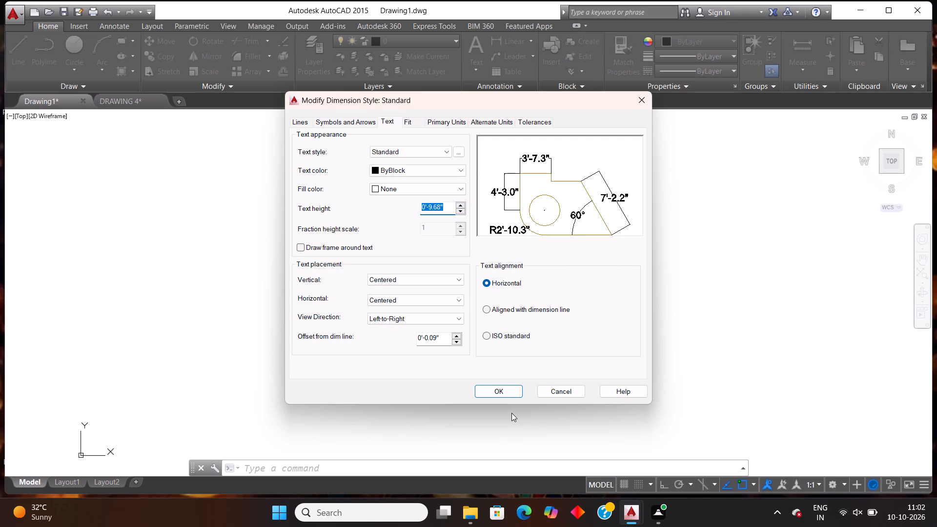
click(491, 391)
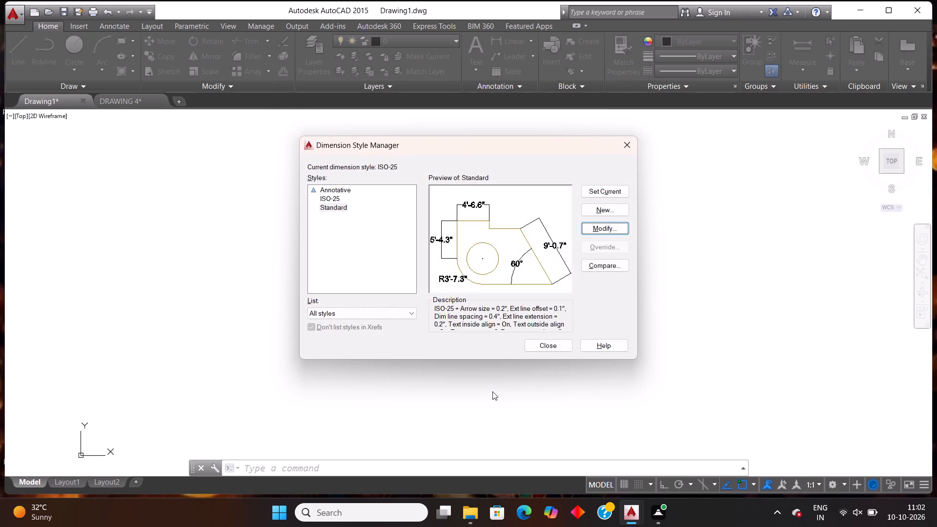
Make Standard the current dimension style and close the Dimension Style Manager.
click(597, 195)
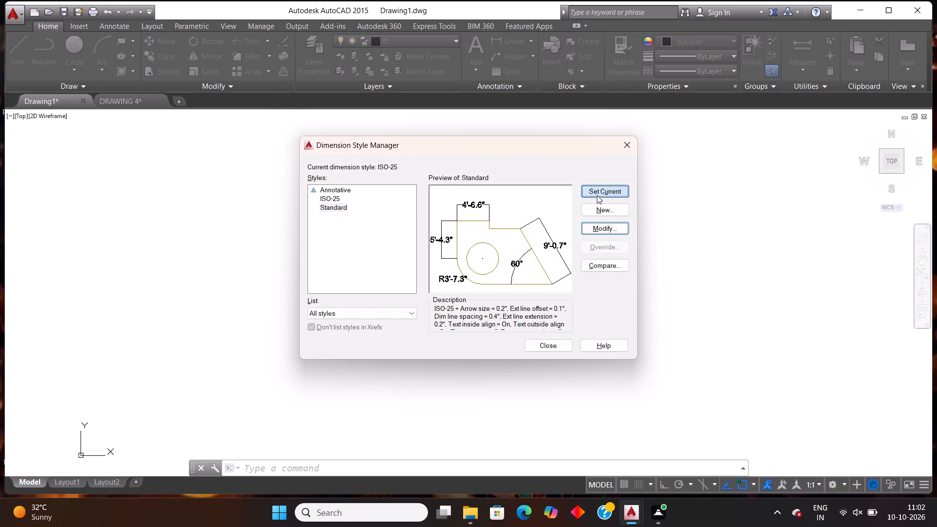
click(546, 345)
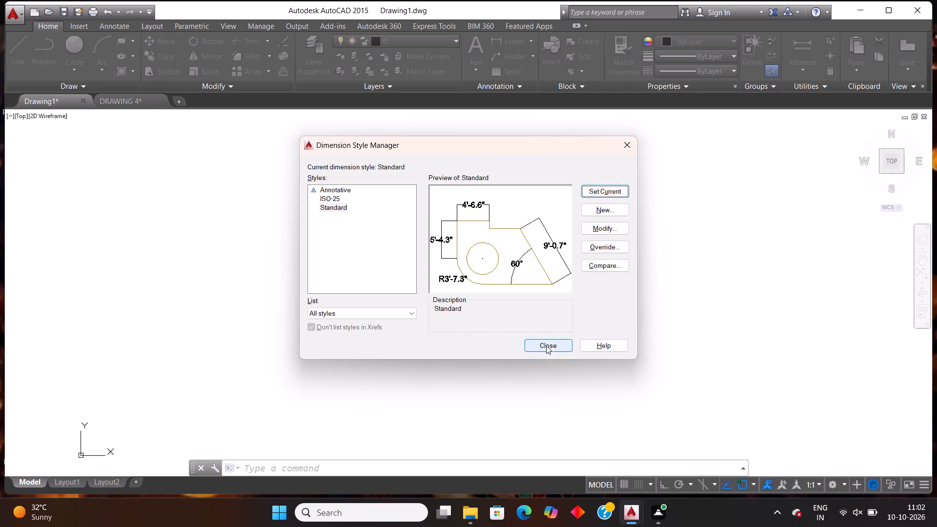
With Ortho on, draw three connected outline lines: 30' across the top, 51'10" down the right side and 30' back along the bottom.
key(l)
key(Return)
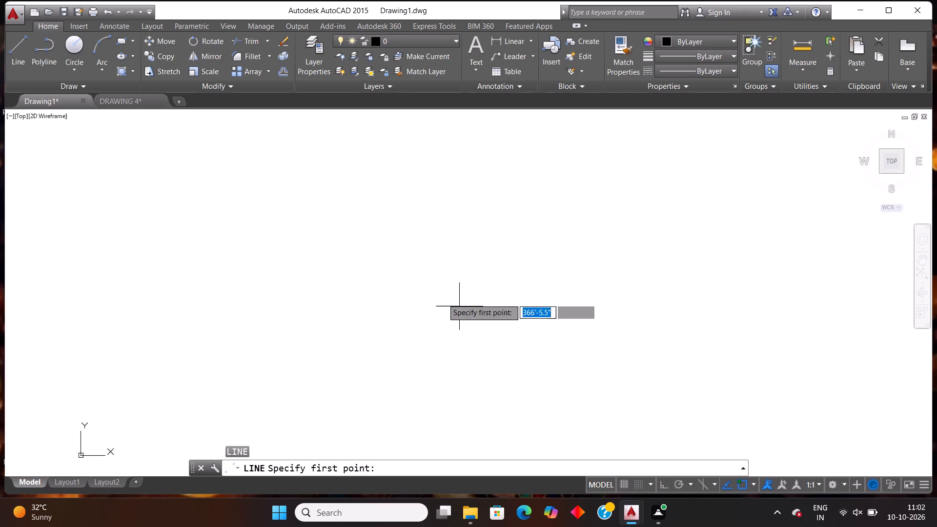
click(284, 178)
key(F8)
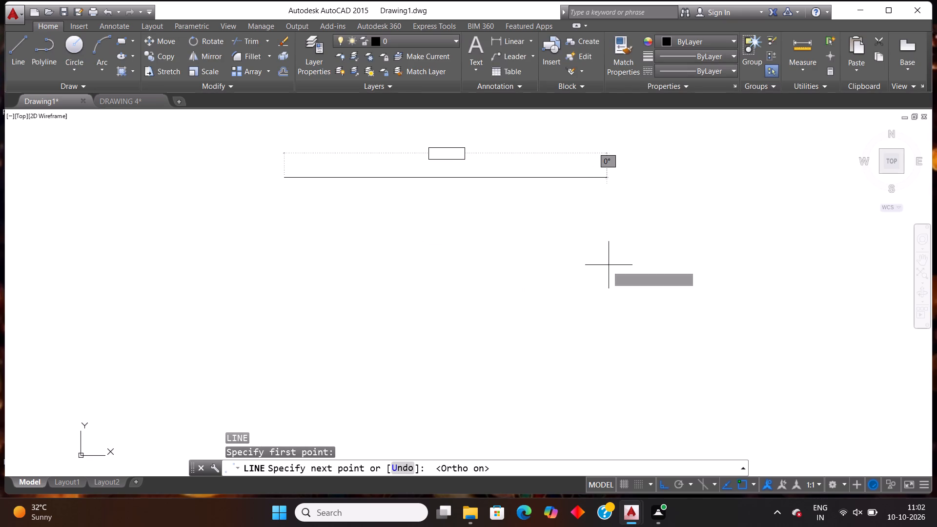
text(30')
key(Return)
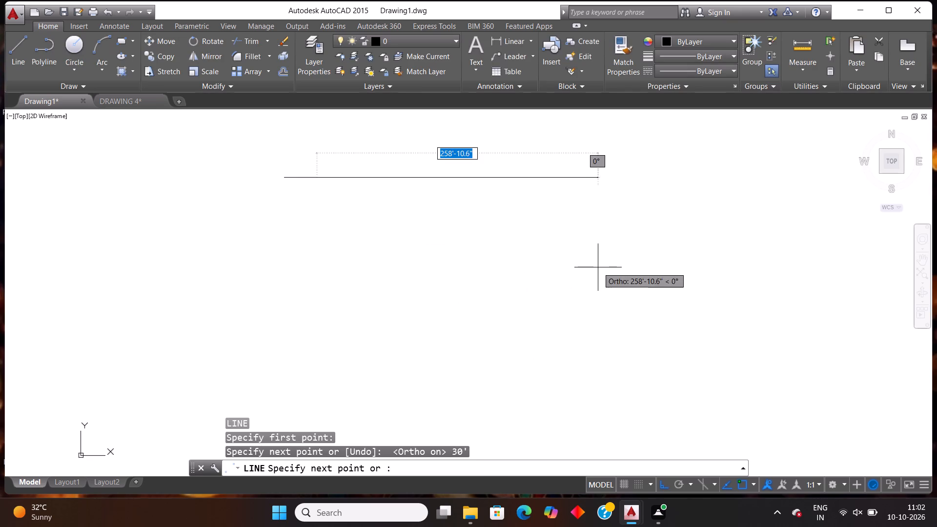
text(51'10')
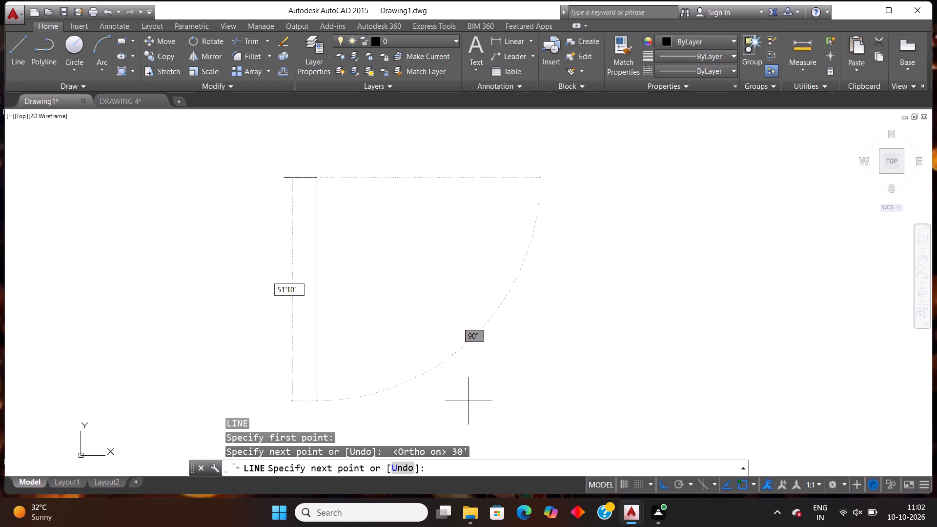
key(BackSpace)
key(shift+quotedbl)
key(Return)
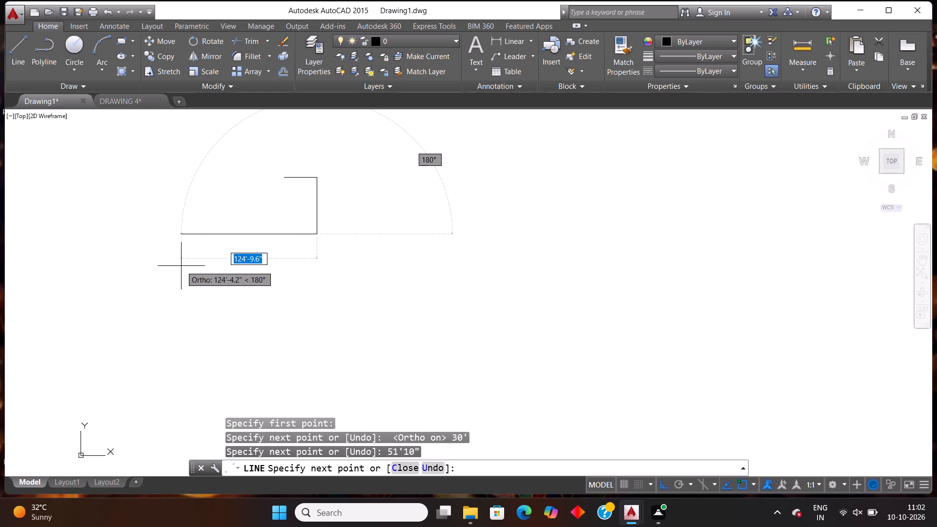
text(30')
key(Return)
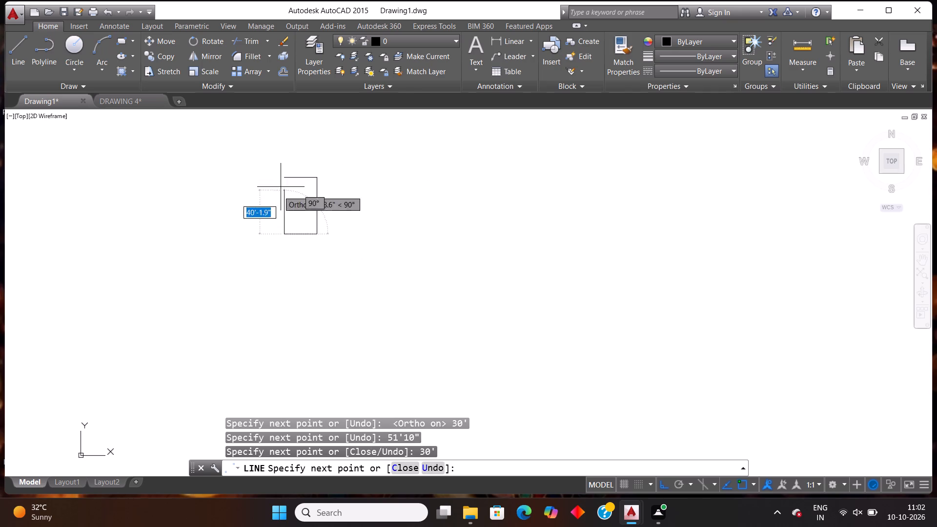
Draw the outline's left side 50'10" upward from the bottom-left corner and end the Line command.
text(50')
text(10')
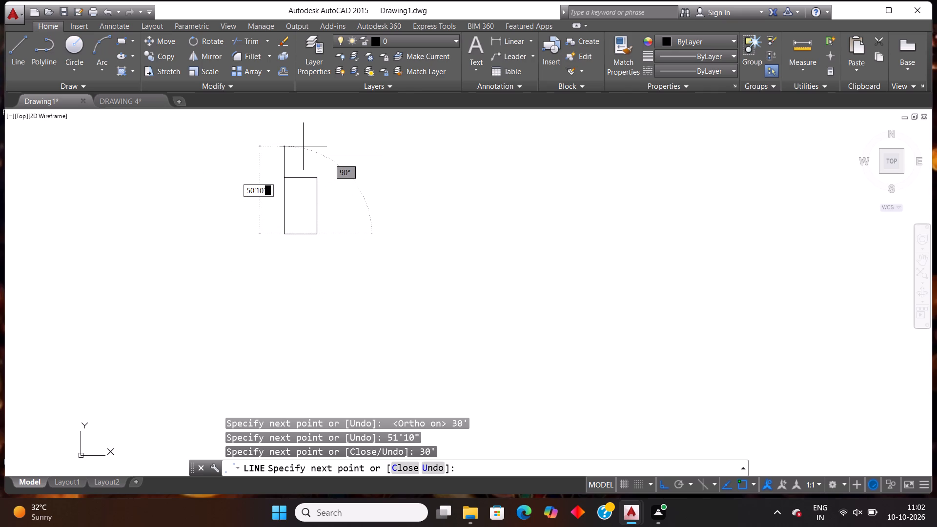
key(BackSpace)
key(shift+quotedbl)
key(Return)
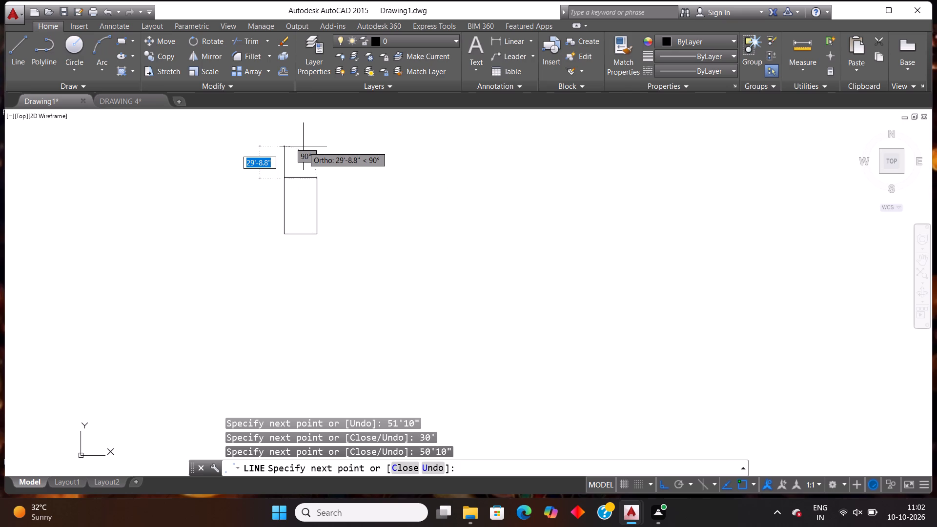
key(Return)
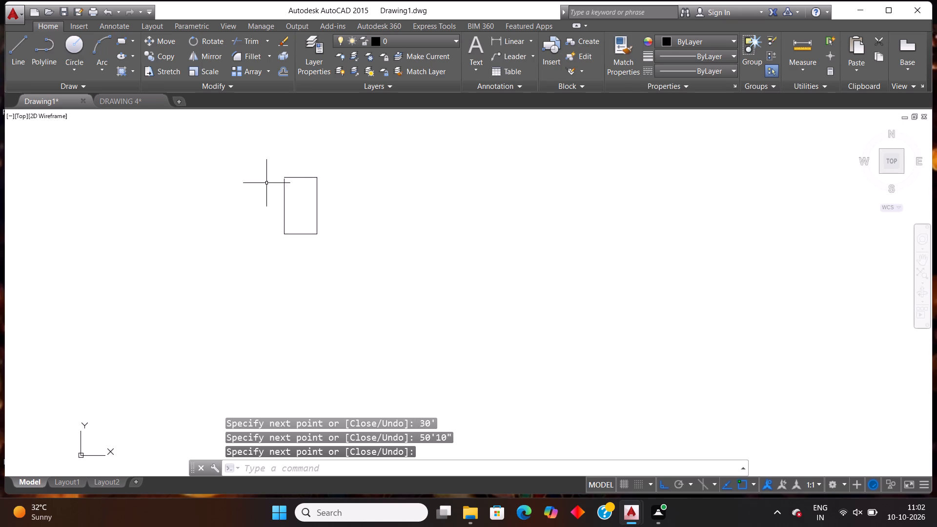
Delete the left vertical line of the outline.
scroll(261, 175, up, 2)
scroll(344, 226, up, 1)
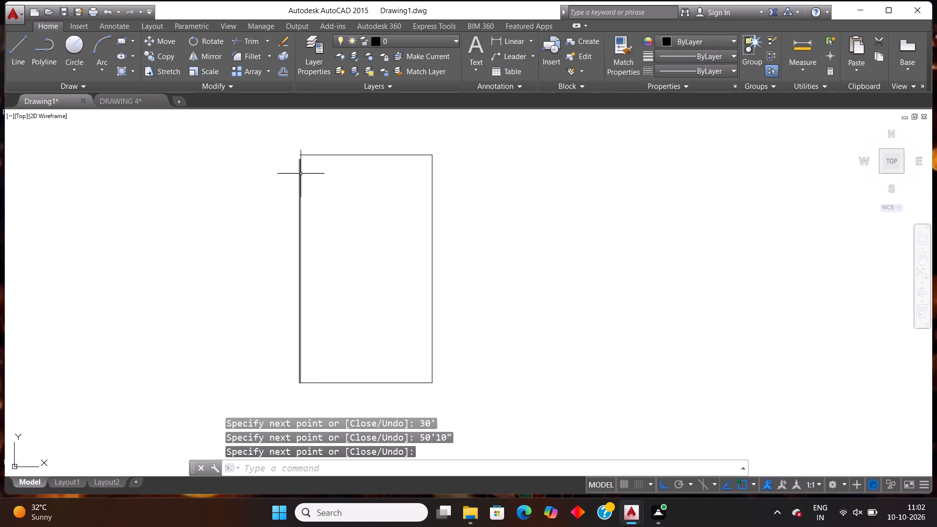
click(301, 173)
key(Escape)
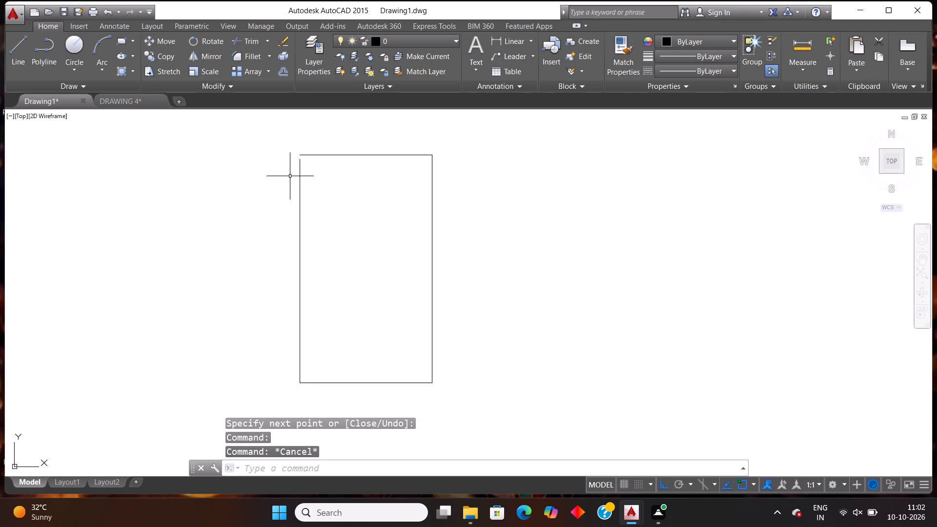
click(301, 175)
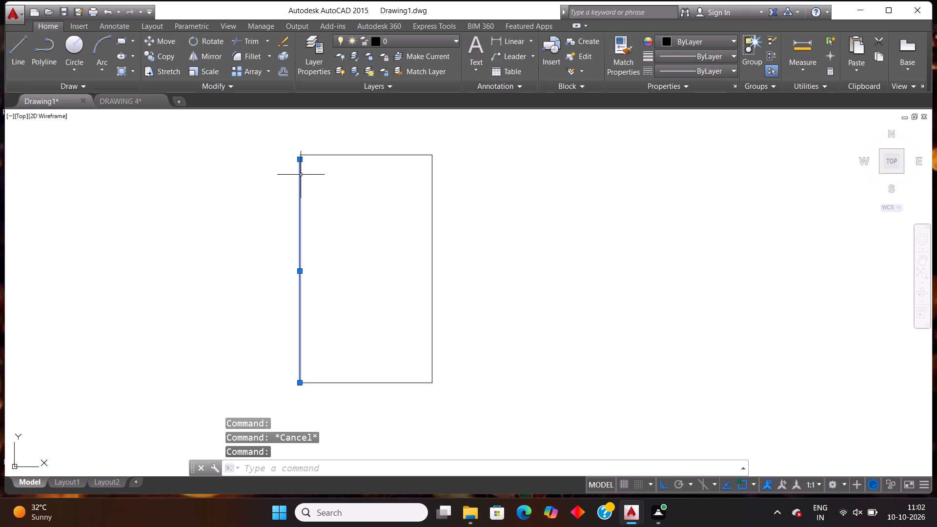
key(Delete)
Draw a 50'10" vertical line downward from the left end of the outline's top edge.
key(l)
key(Return)
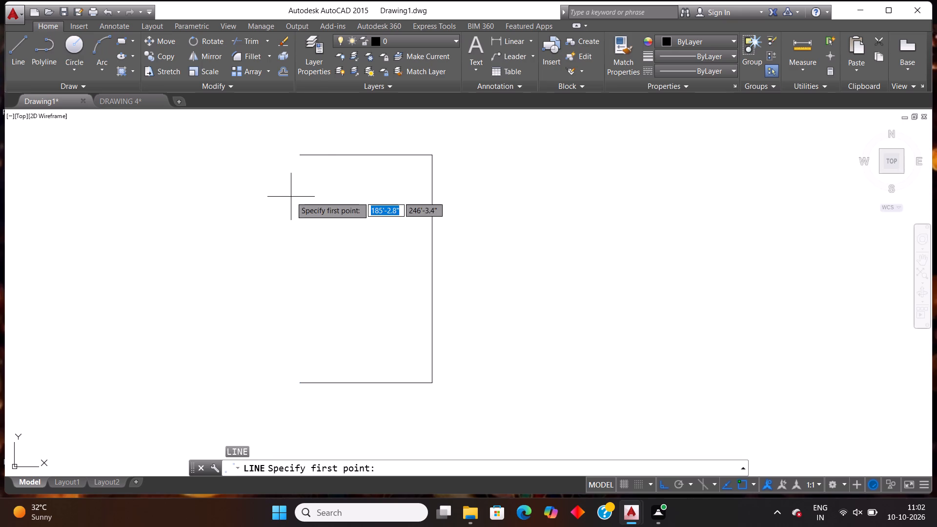
drag(302, 155, 301, 163)
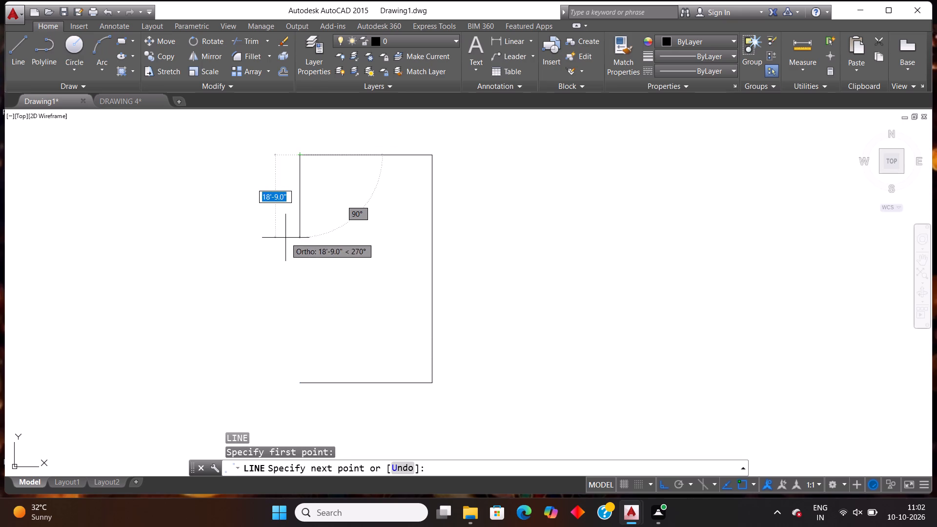
text(50'10")
key(Return)
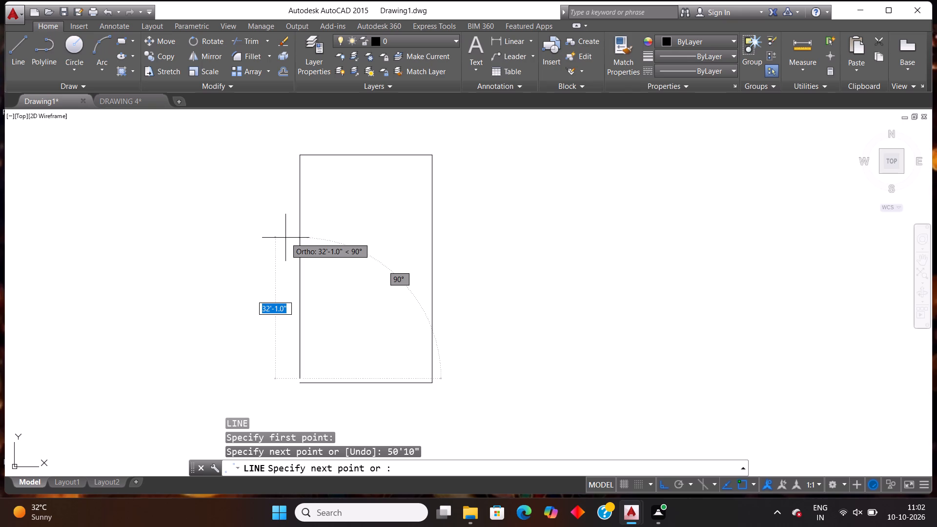
key(Escape)
Add a linear dimension to the outline's right side, placed outside the rectangle.
click(509, 44)
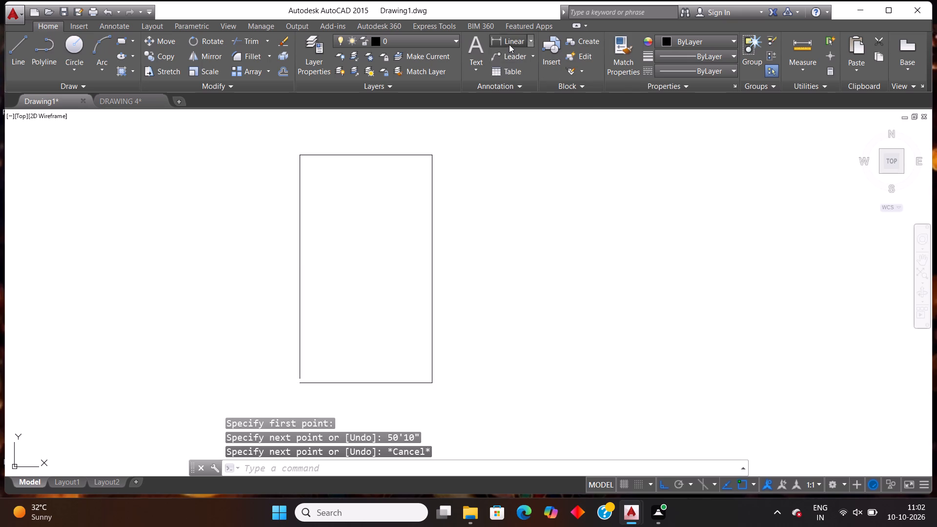
click(429, 155)
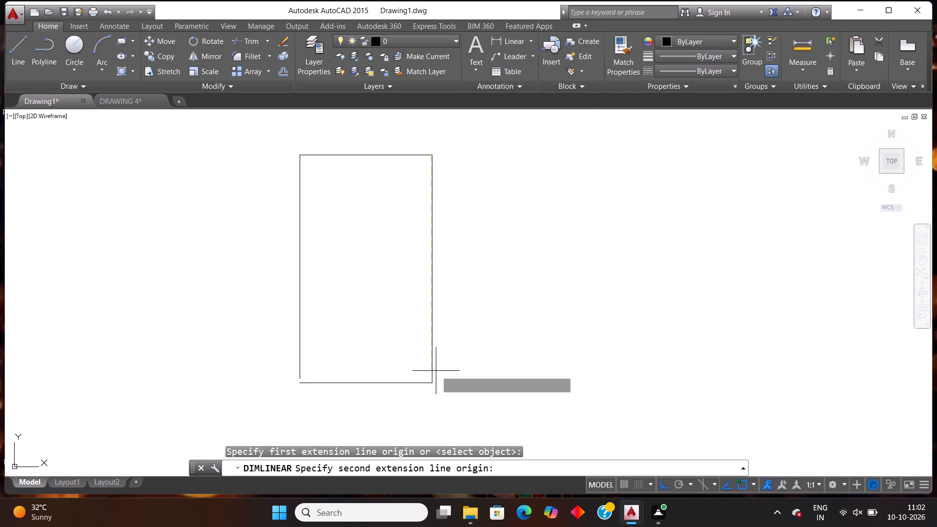
click(432, 382)
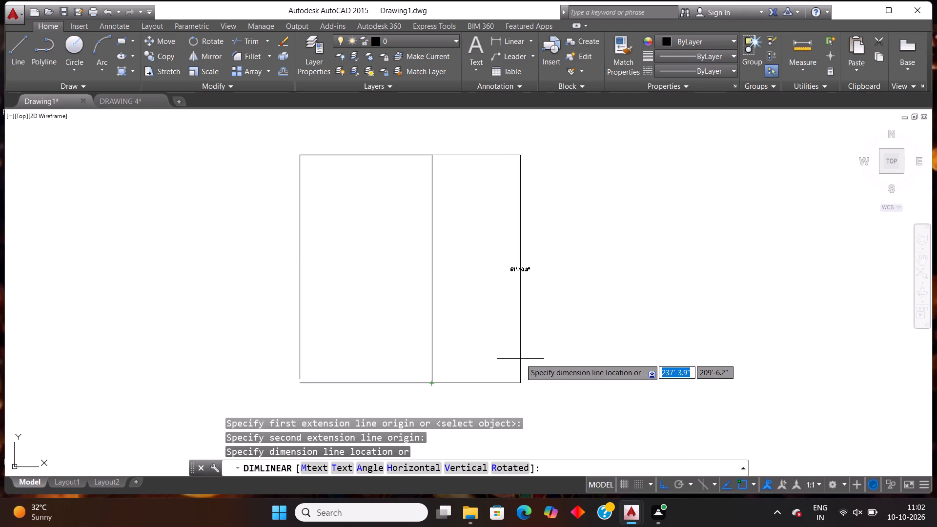
click(520, 359)
scroll(523, 286, up, 2)
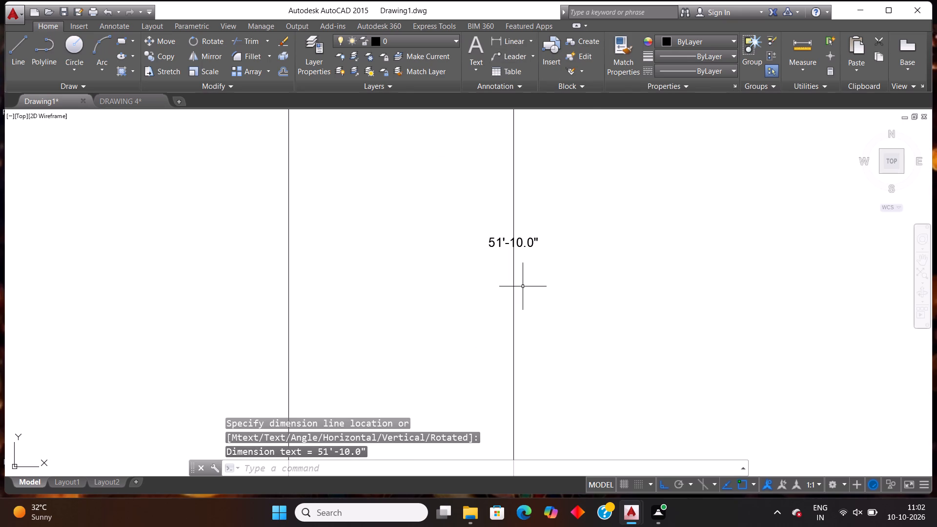
scroll(523, 286, down, 2)
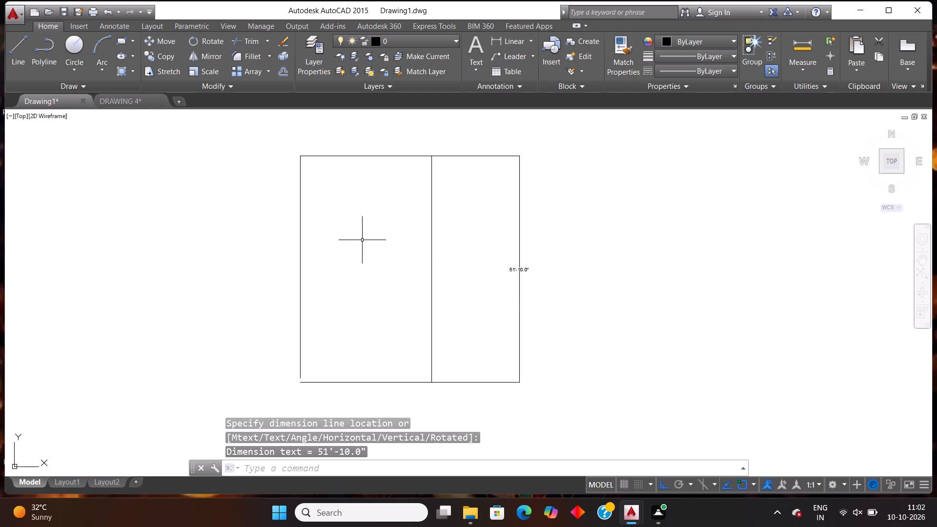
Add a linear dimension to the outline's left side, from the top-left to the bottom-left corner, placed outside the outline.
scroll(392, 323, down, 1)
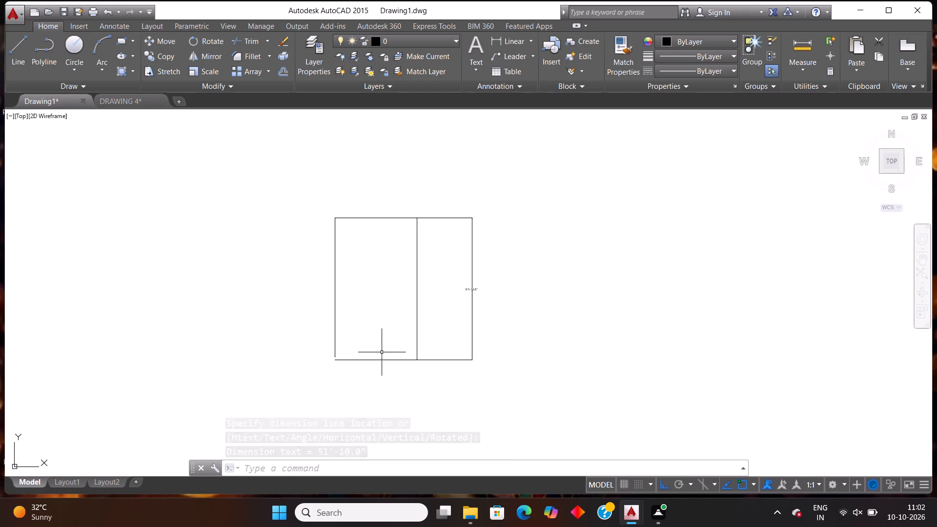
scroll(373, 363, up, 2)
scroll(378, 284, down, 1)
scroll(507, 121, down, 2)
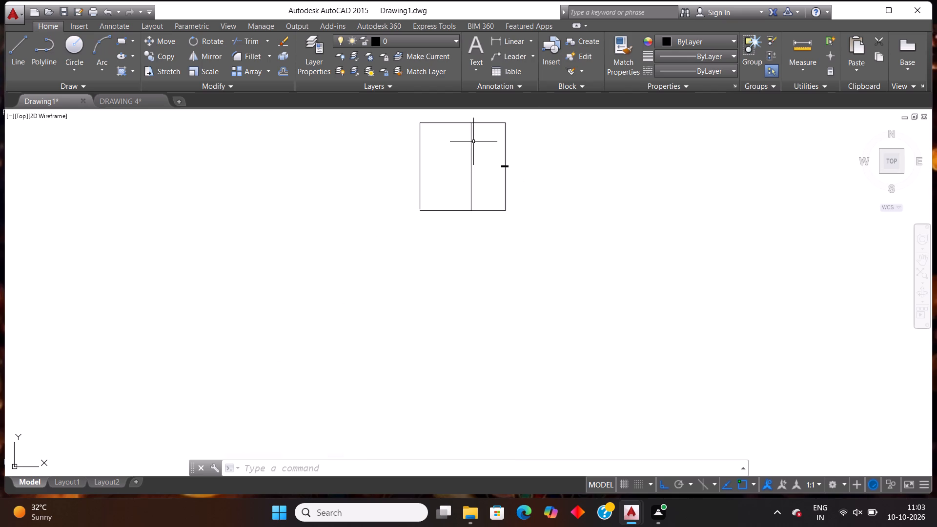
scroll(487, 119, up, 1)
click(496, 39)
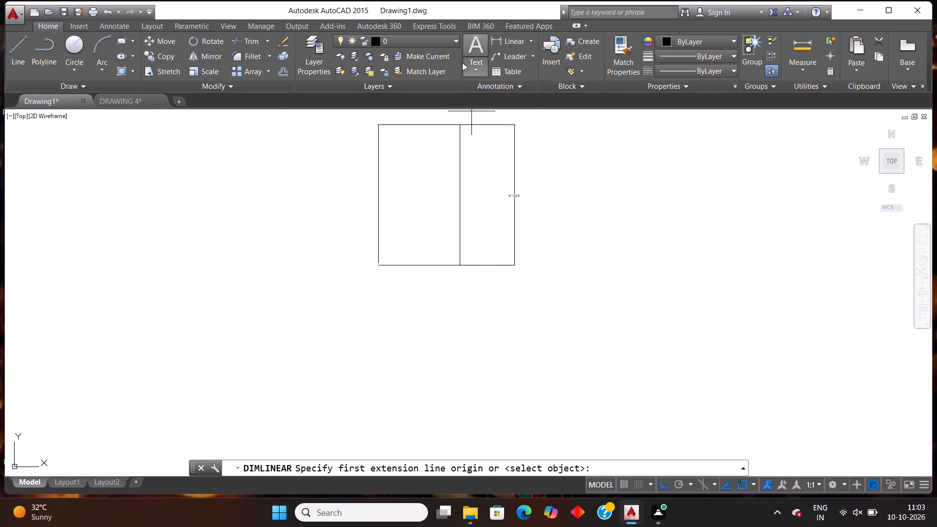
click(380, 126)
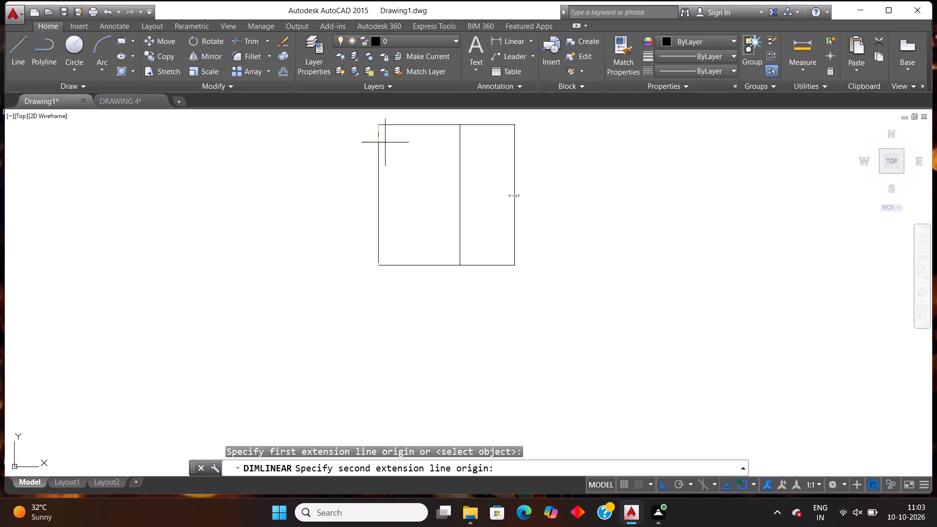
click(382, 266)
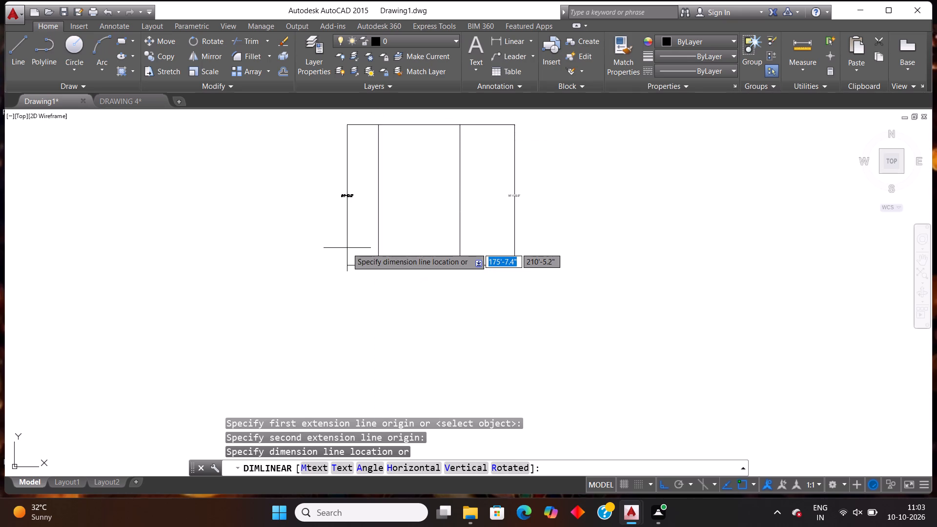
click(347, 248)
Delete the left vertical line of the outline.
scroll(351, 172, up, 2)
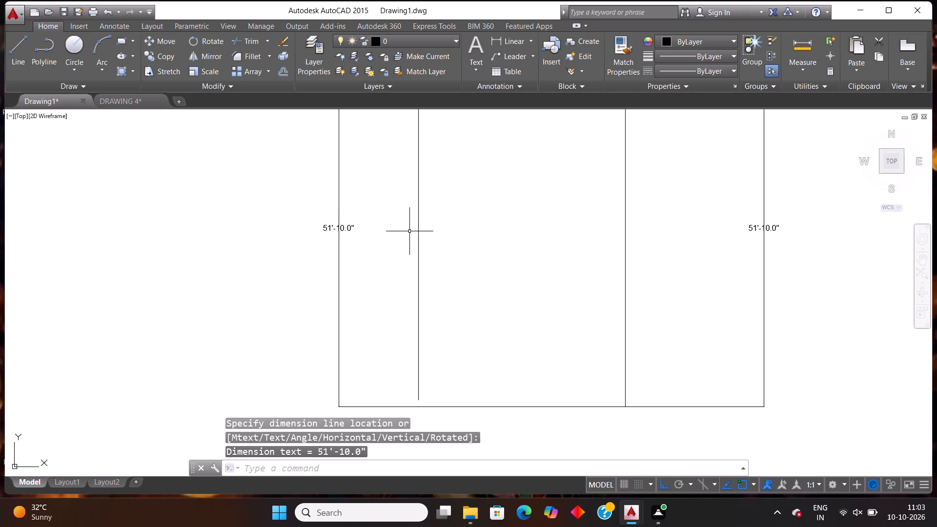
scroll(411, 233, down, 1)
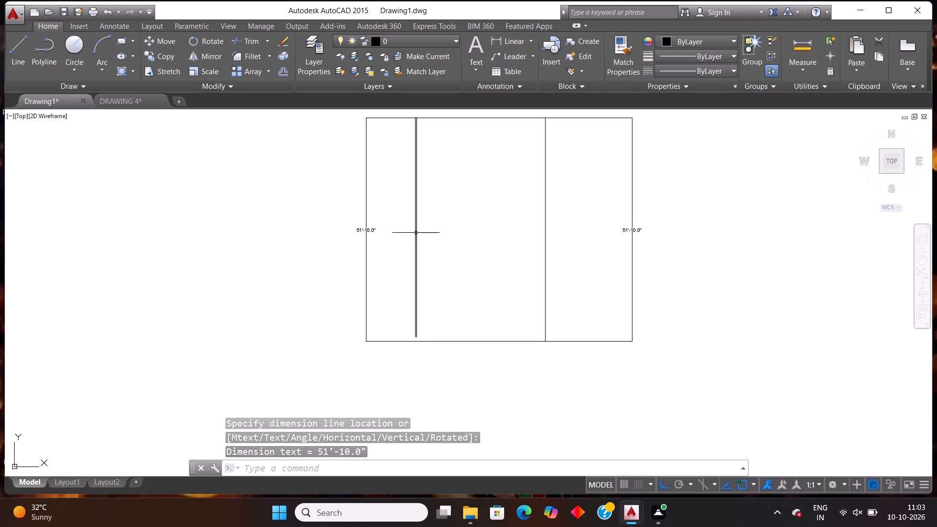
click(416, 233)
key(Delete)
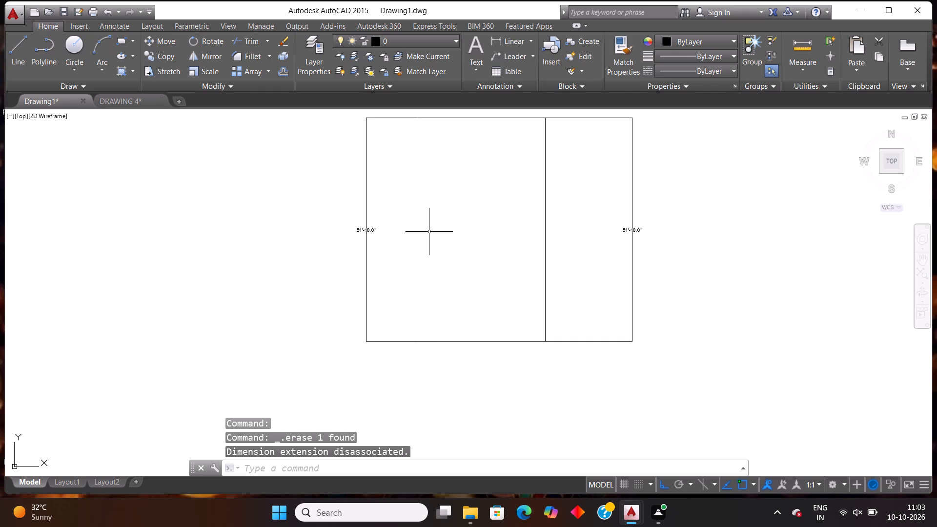
Undo back through the line deletion and both linear dimensions until the 50'10" left vertical line is also removed.
key(ctrl+z)
key(ctrl+z)
key(ctrl+z)
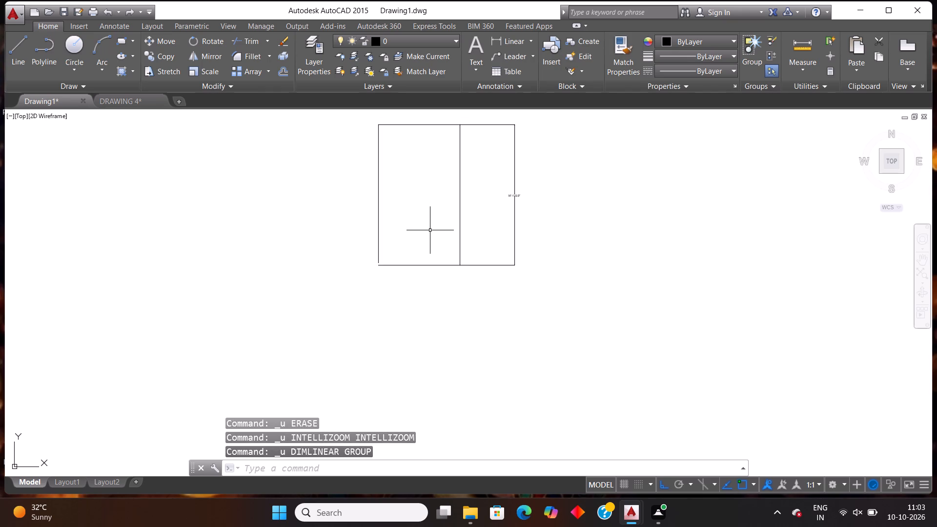
key(ctrl+z)
key(ctrl+z)
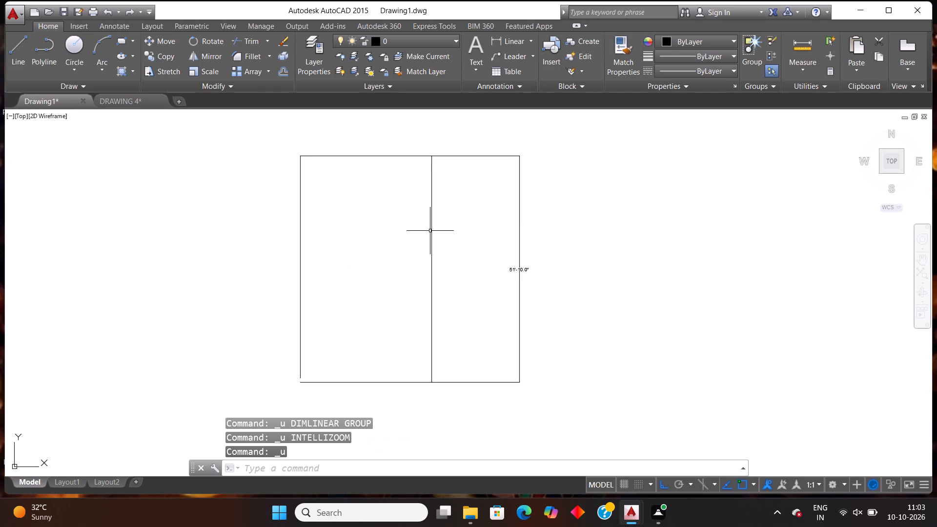
key(ctrl+z)
key(ctrl+z)
key(ctrl+z)
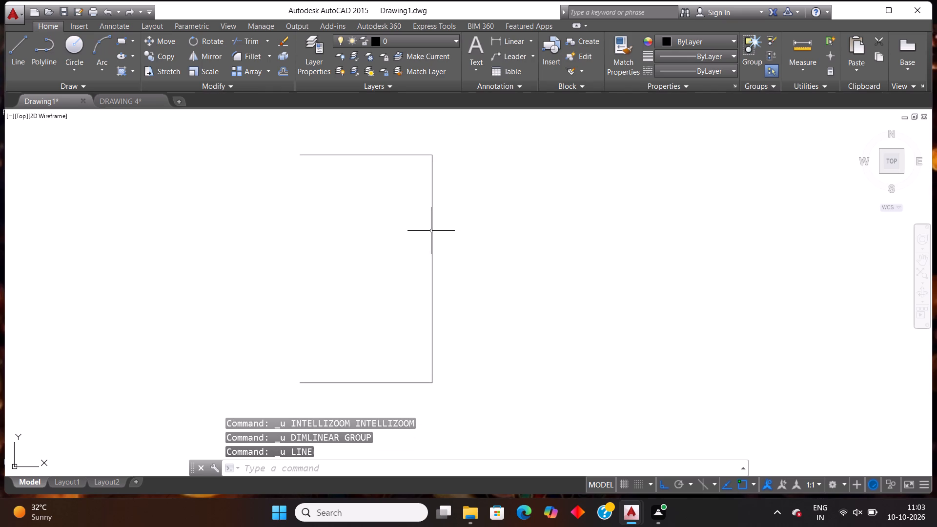
Draw the outline's left side from the top edge's left end down to the bottom edge's left end, closing the rectangle.
key(l)
key(Return)
click(295, 155)
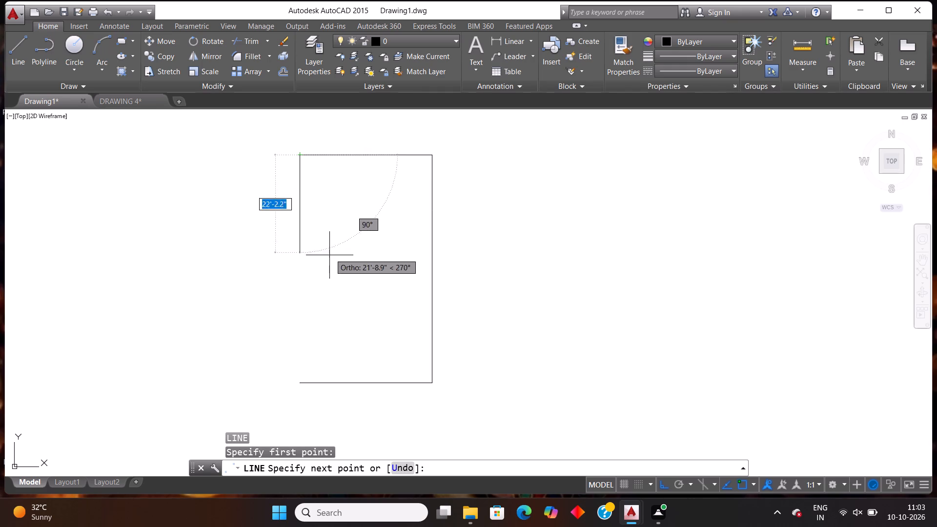
click(299, 385)
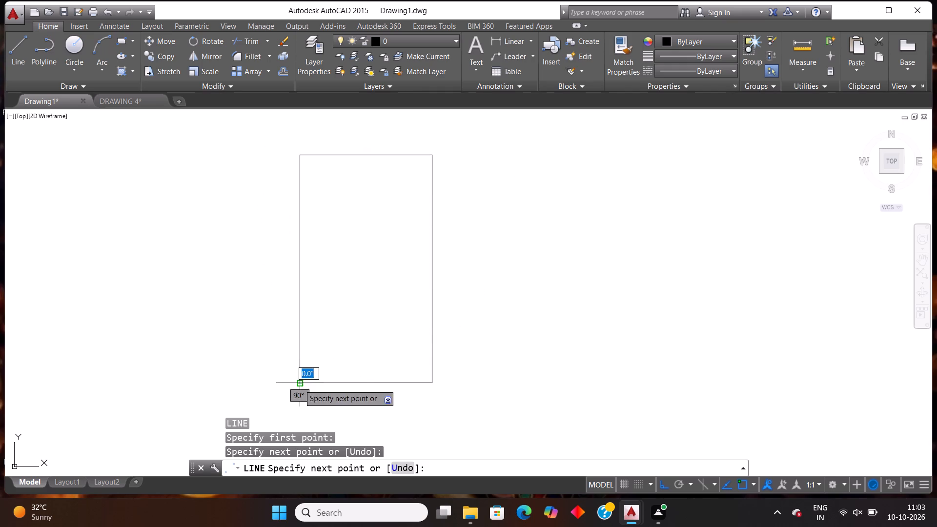
key(Escape)
Offset the outline's left and top sides 9" inward as the inner wall faces.
scroll(323, 393, up, 1)
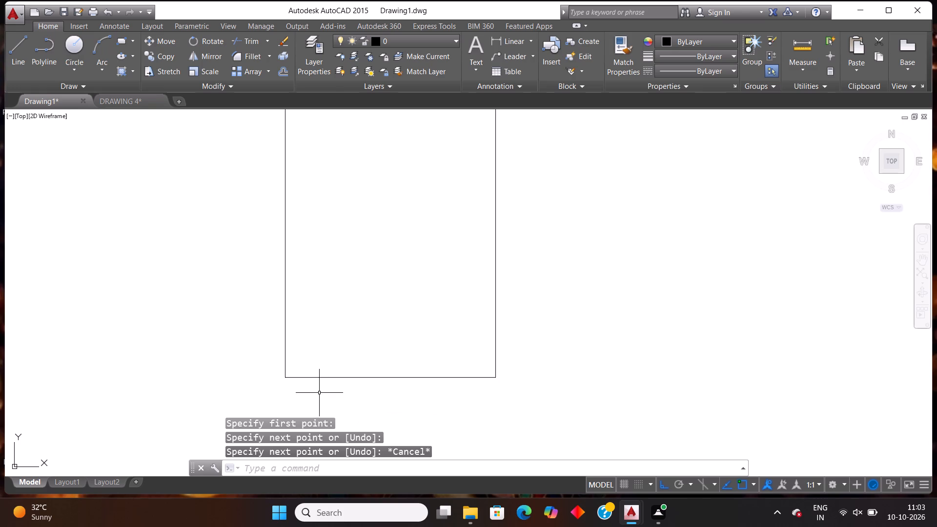
scroll(364, 367, down, 1)
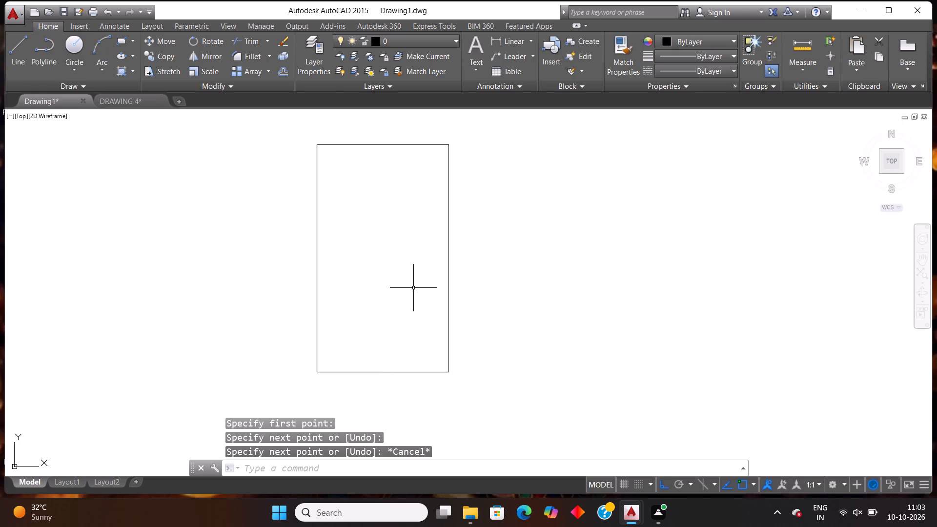
scroll(395, 279, down, 1)
scroll(392, 279, up, 1)
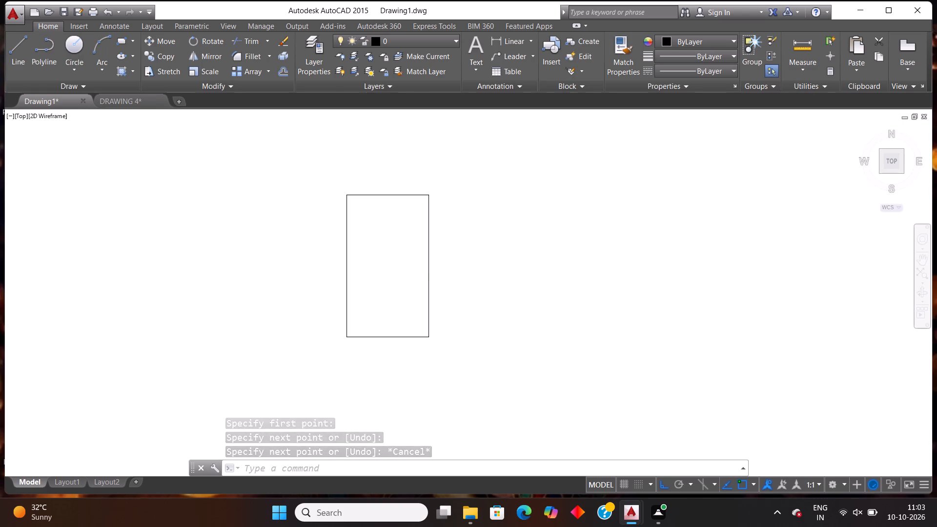
text(off)
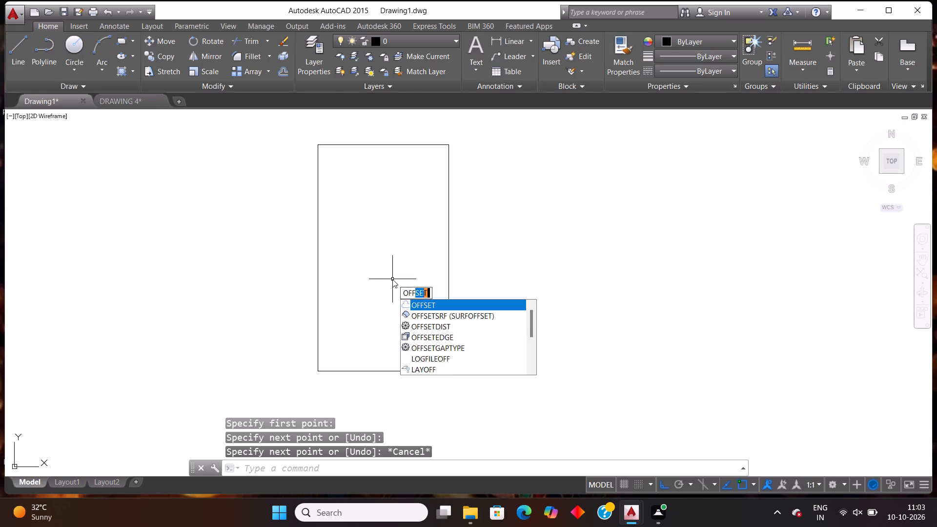
key(Return)
key(Return)
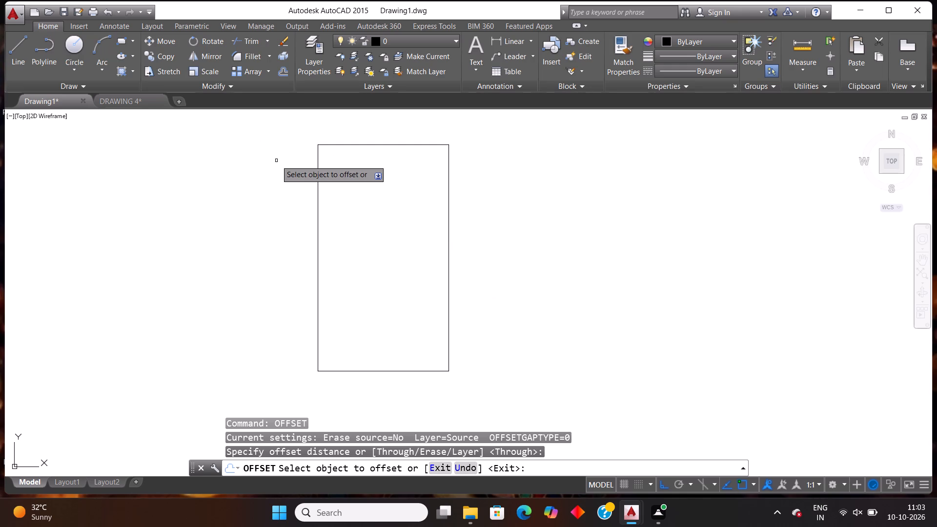
click(317, 272)
text(9")
key(Return)
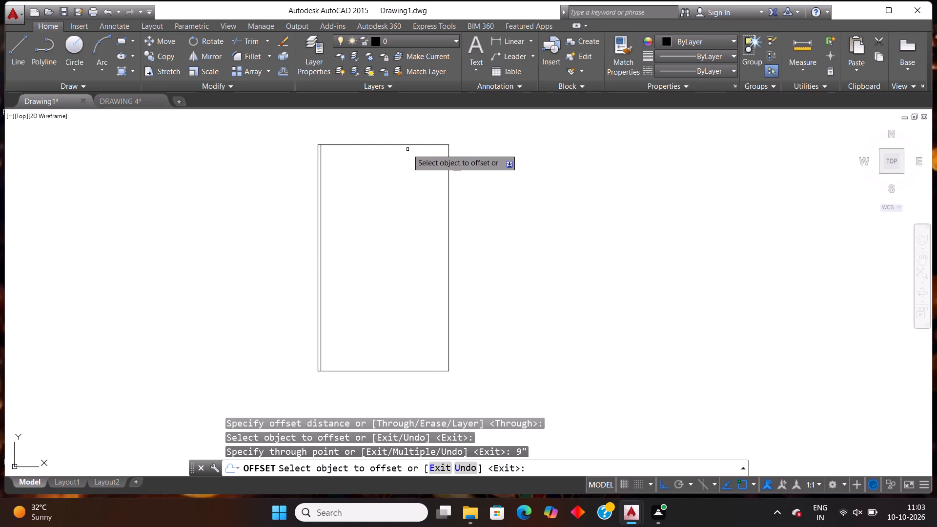
drag(411, 145, 410, 151)
text(9")
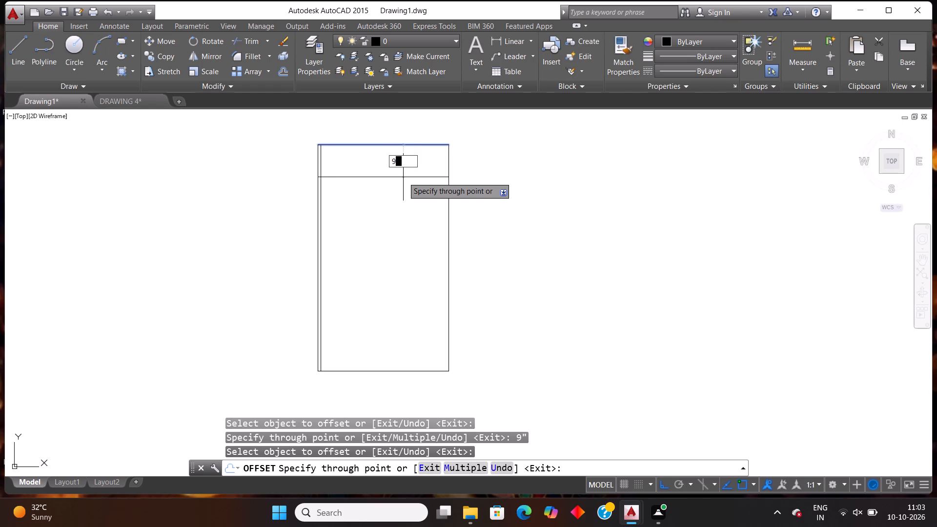
key(Return)
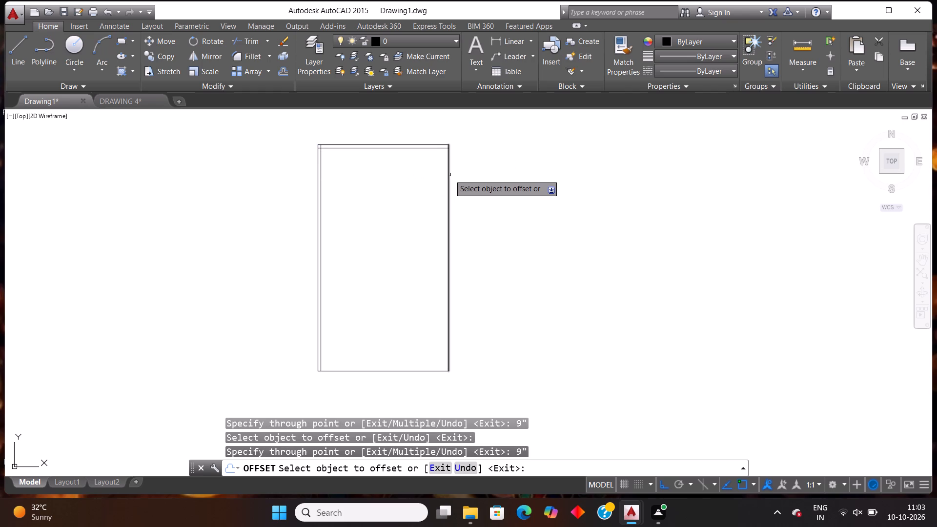
Offset the outline's right and bottom sides 9" inward and end the Offset command.
click(449, 175)
text(9")
key(Return)
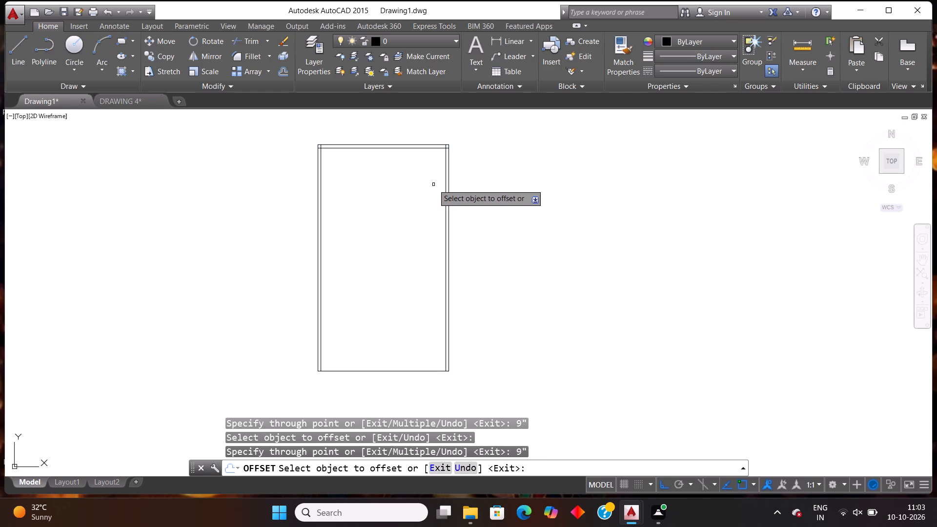
click(391, 372)
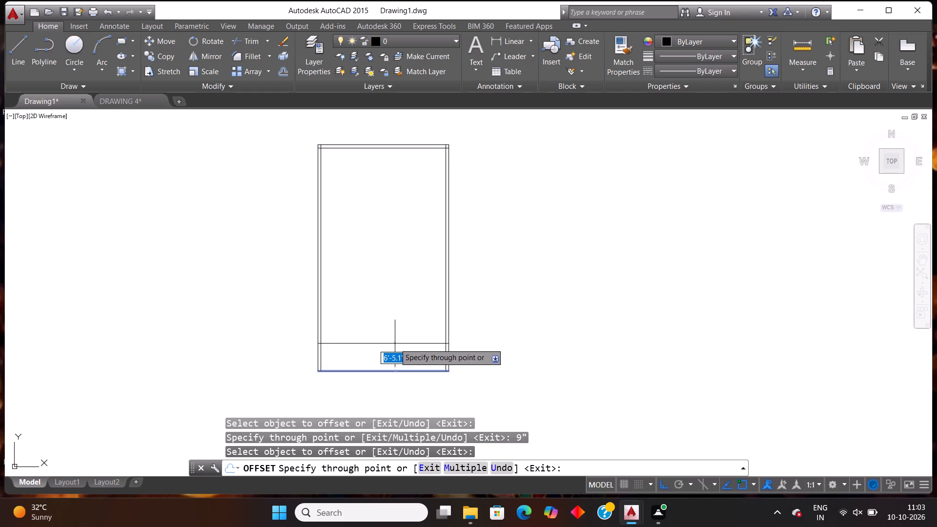
text(9")
key(Return)
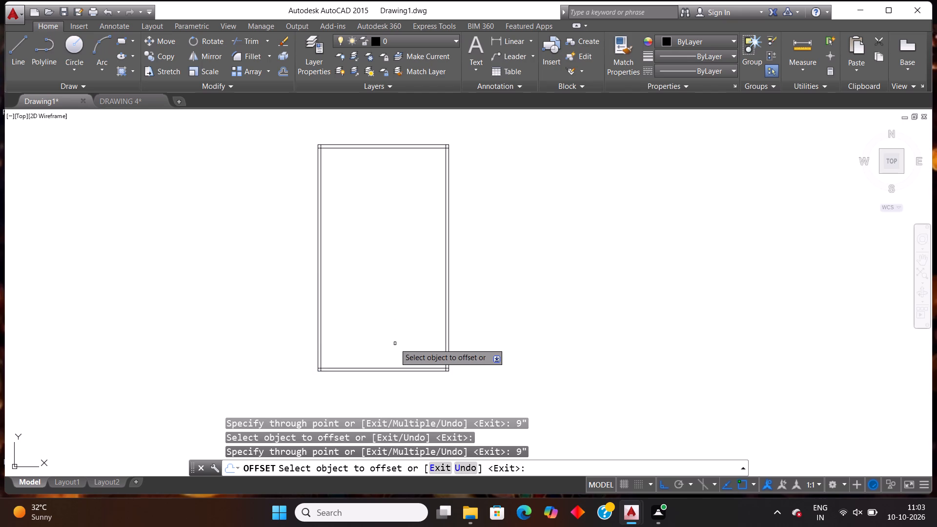
scroll(425, 229, down, 1)
scroll(395, 234, up, 1)
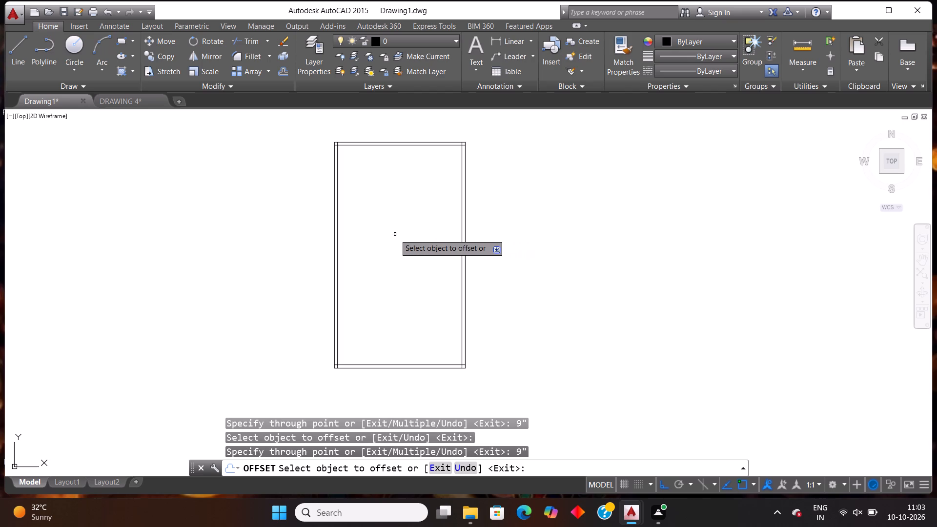
scroll(395, 234, down, 1)
scroll(392, 206, up, 1)
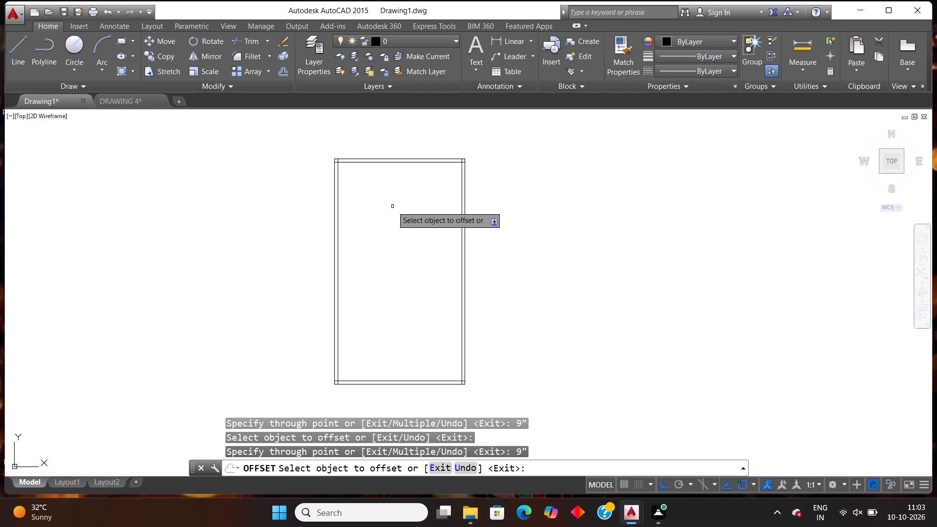
scroll(392, 206, down, 1)
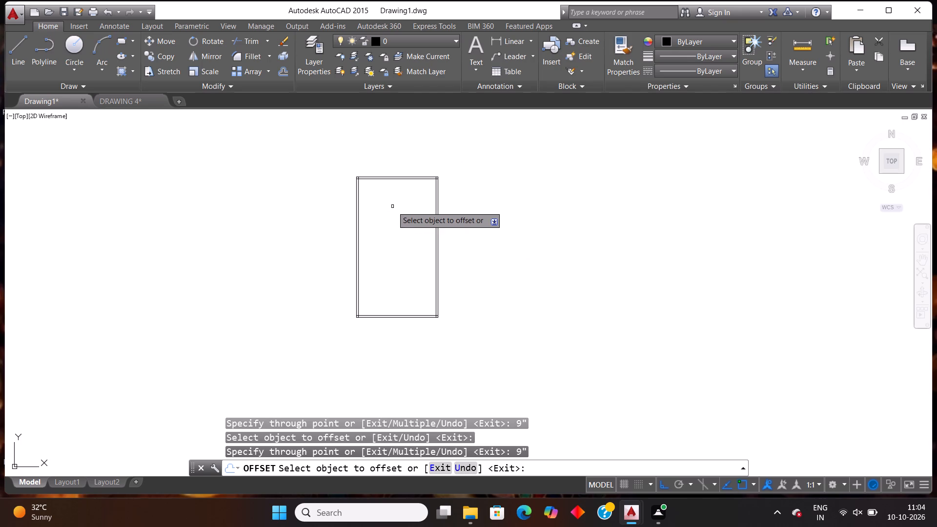
key(Escape)
Create a horizontal cross wall by offsetting the inner top wall line 42' down and the resulting line another 9" down.
scroll(468, 226, up, 1)
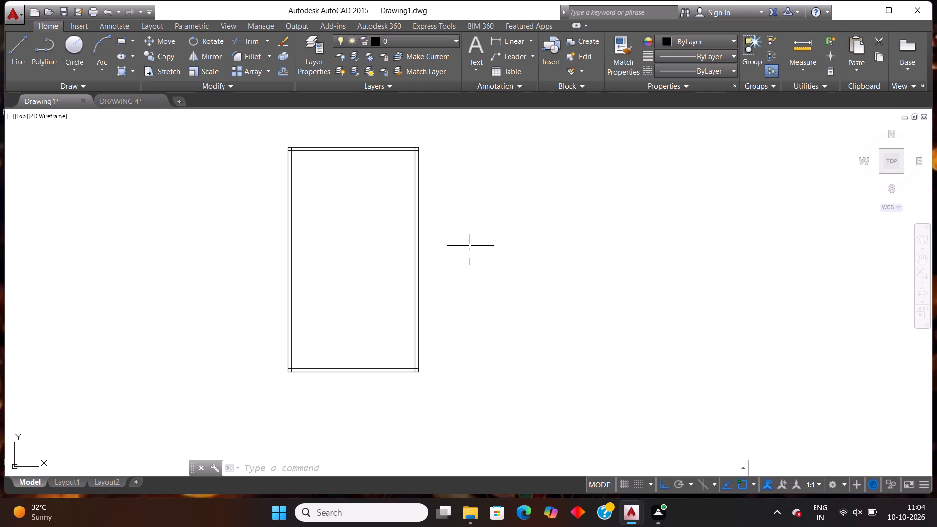
text(off)
key(Return)
key(Return)
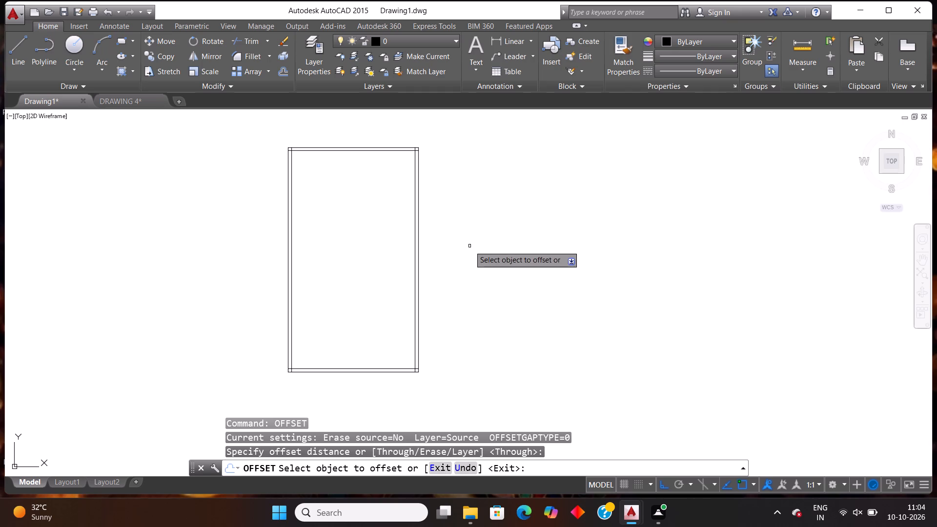
click(397, 151)
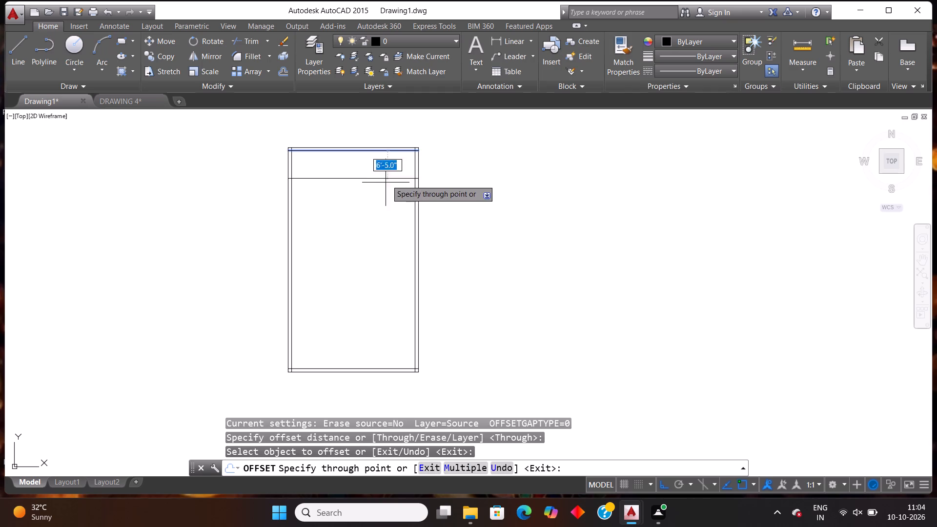
text(42')
key(Return)
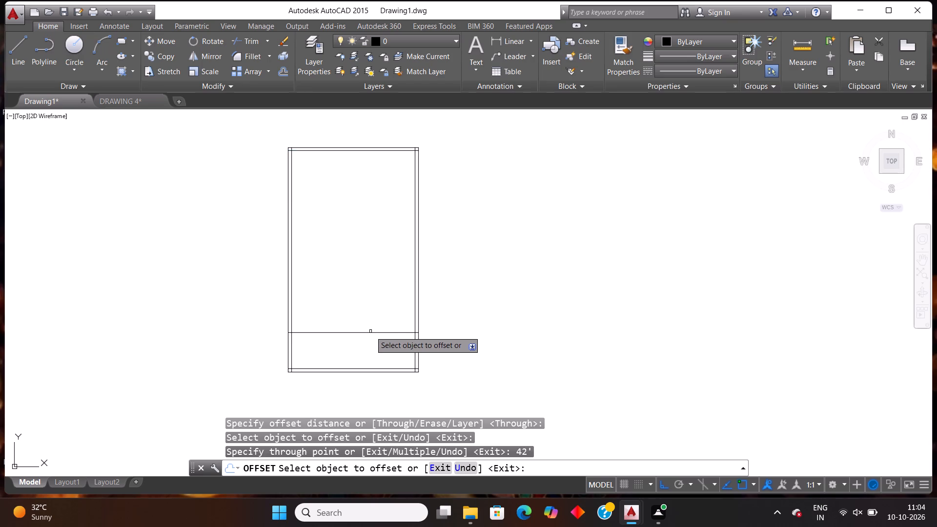
click(384, 333)
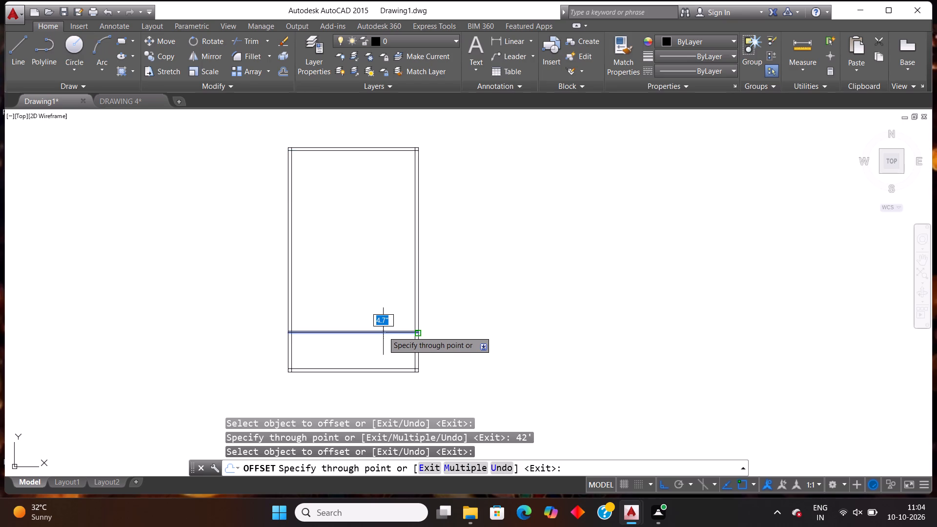
text(9")
key(Return)
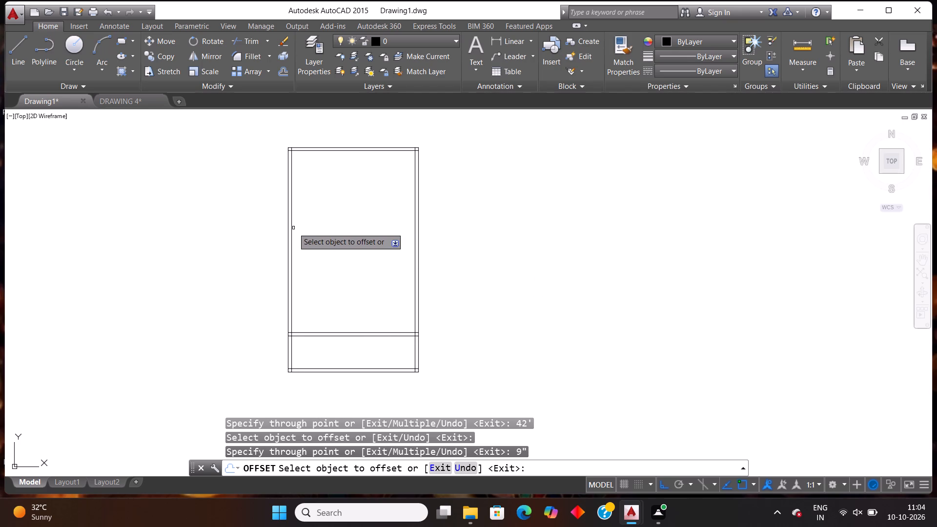
Offset the inner left wall line 11' toward the inside of the plan.
drag(291, 229, 300, 231)
text(11')
key(Return)
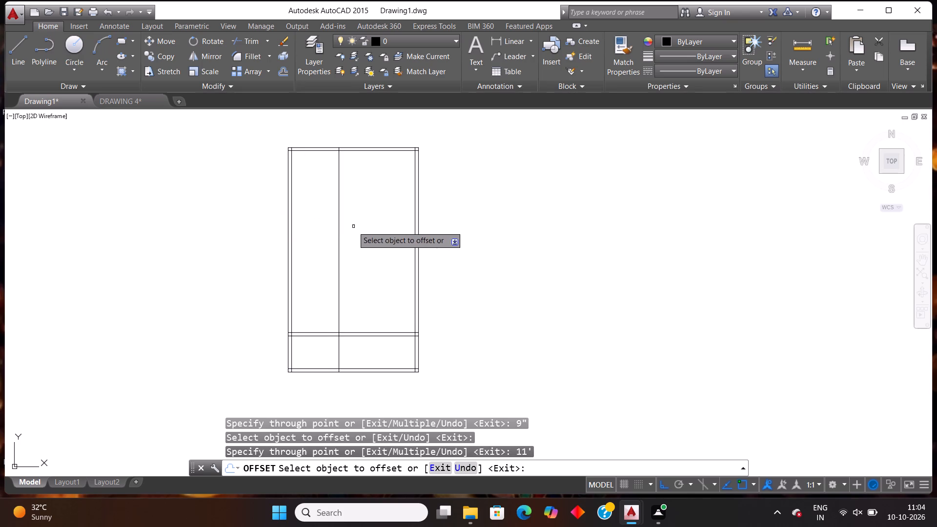
Offset the vertical line 11' from the inner left wall by 9" toward the right to complete the first interior wall.
click(340, 240)
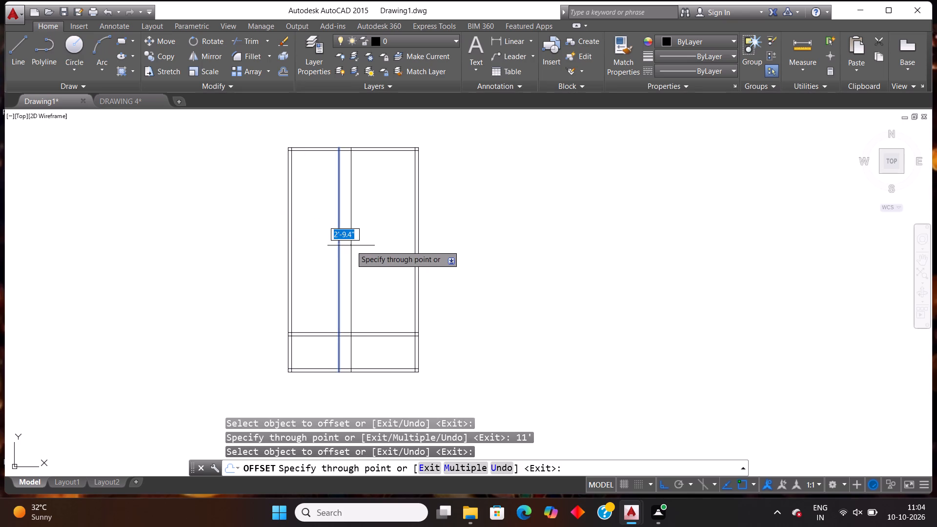
text(9")
key(Return)
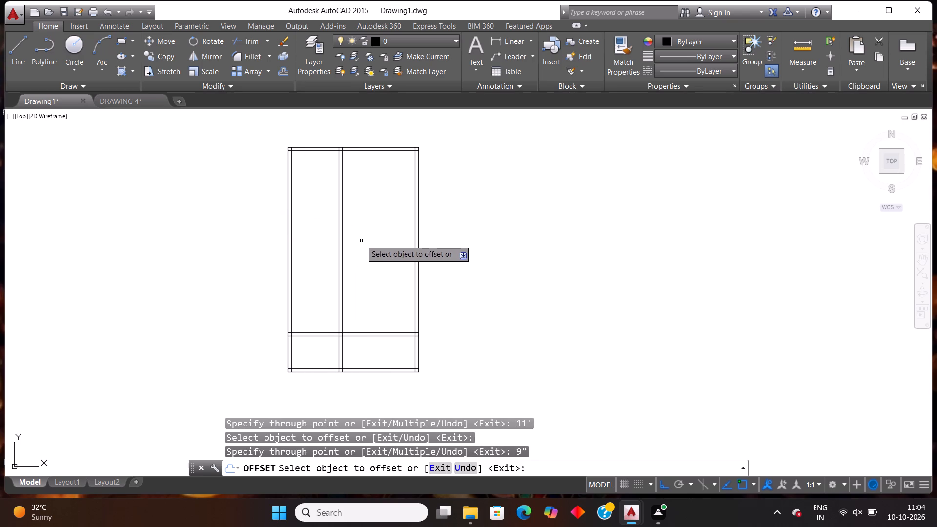
Create a vertical partition by offsetting the inner right wall line 5' into the plan and the resulting line another 4" left.
click(414, 195)
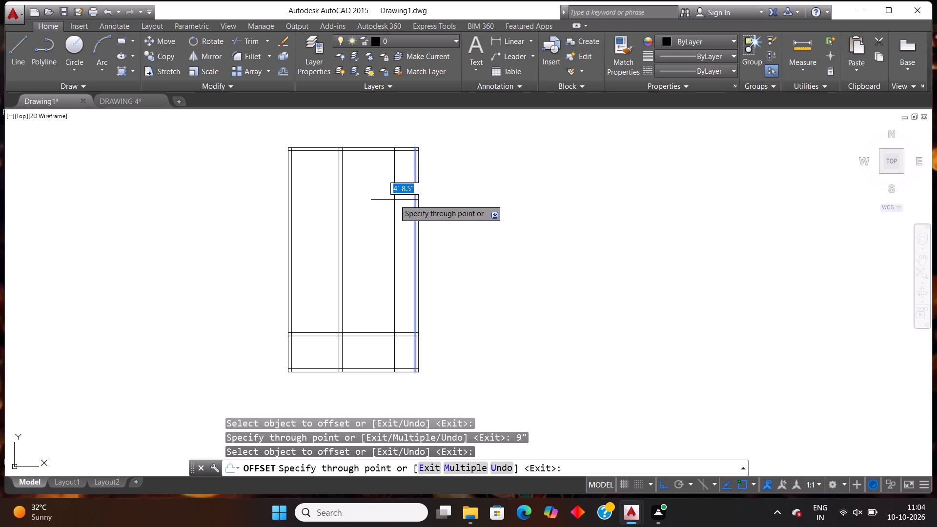
text(5')
key(Return)
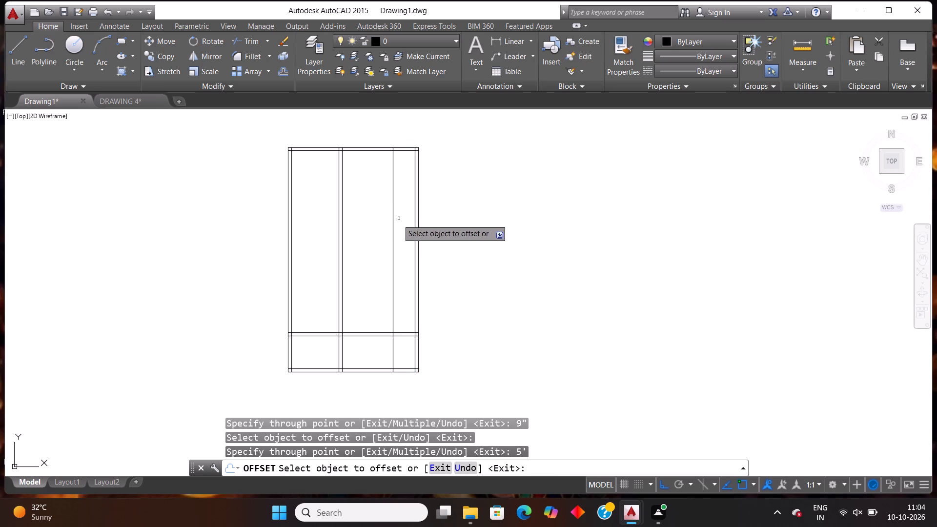
click(393, 223)
text(4")
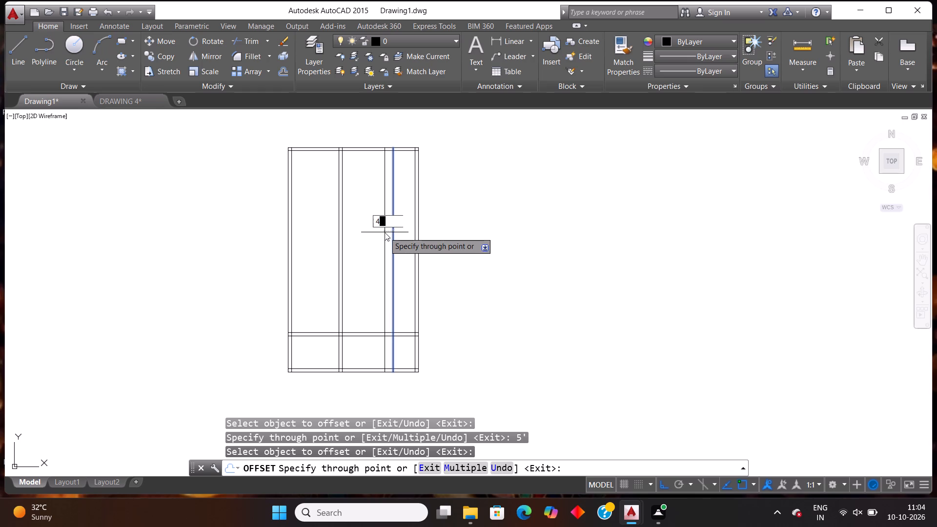
key(Return)
Create a second vertical partition by offsetting the first partition's left line 5' left and the resulting line another 4".
scroll(439, 210, up, 1)
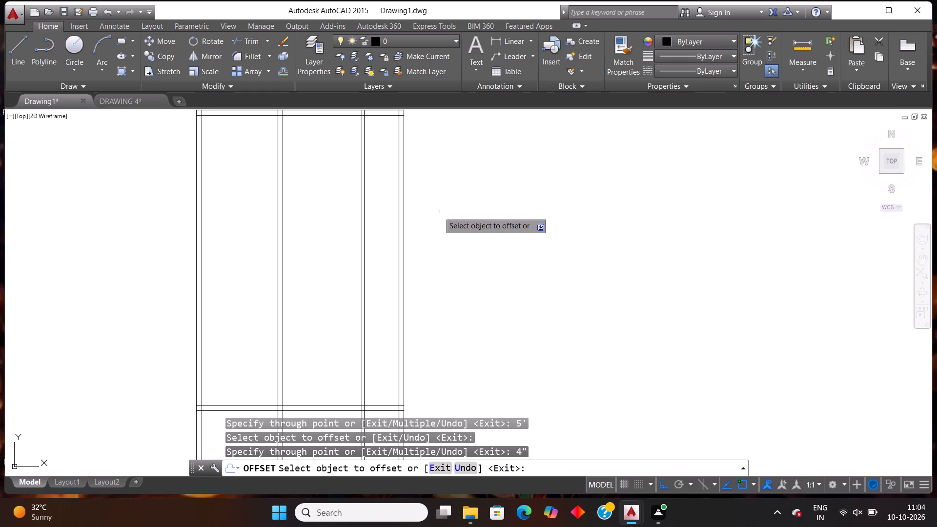
scroll(393, 224, down, 1)
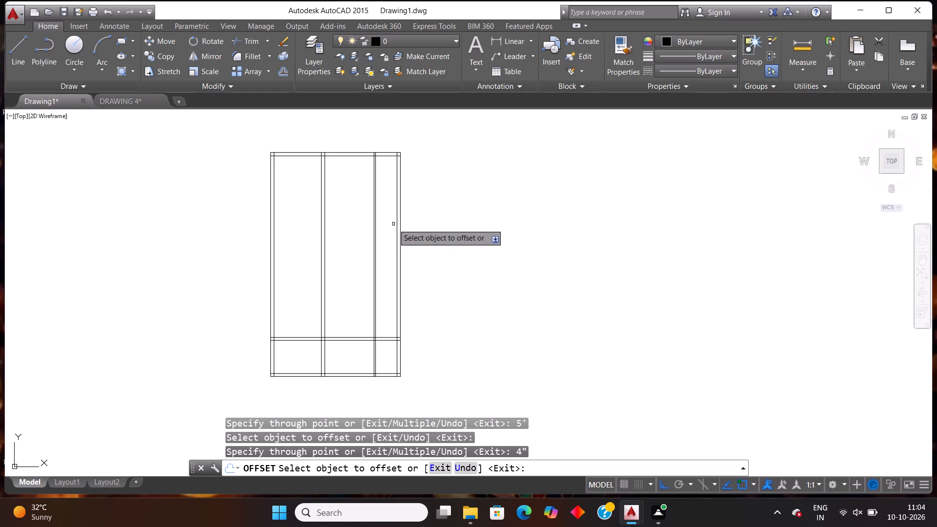
scroll(391, 207, up, 2)
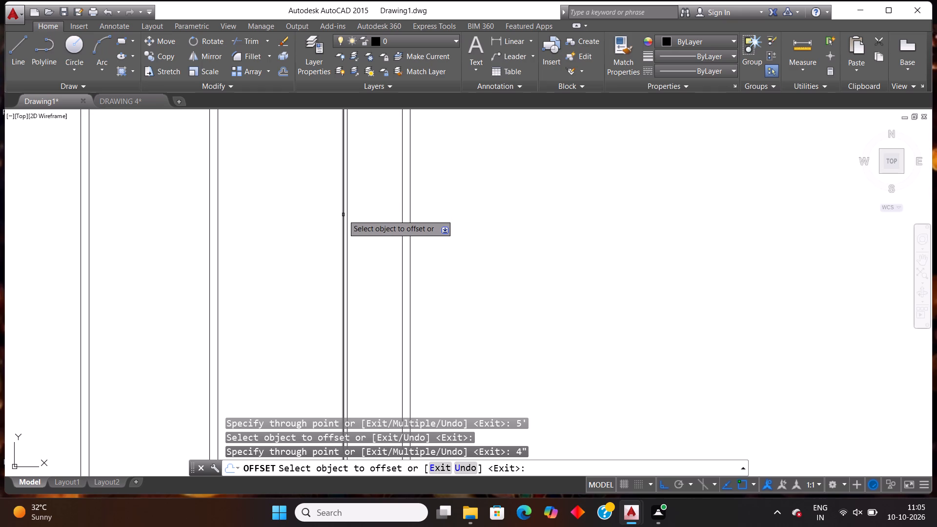
click(343, 215)
key(5)
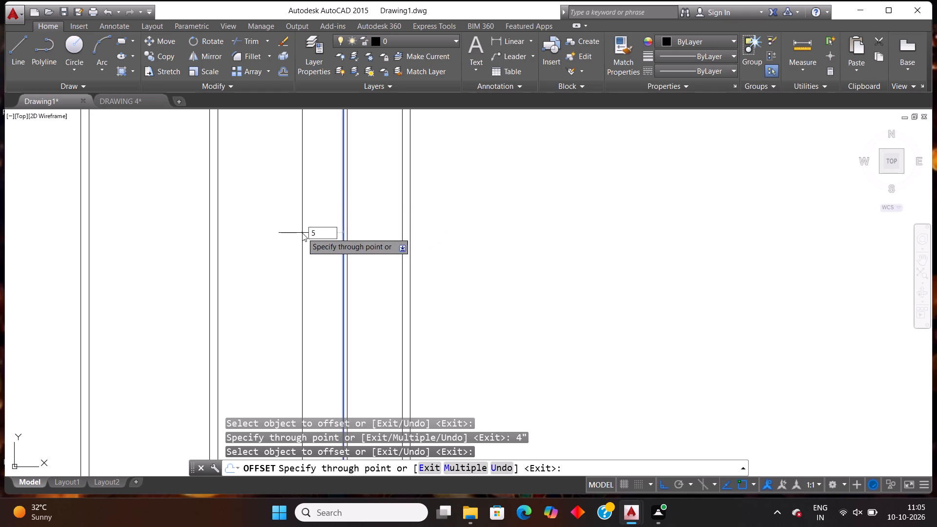
key(apostrophe)
key(Return)
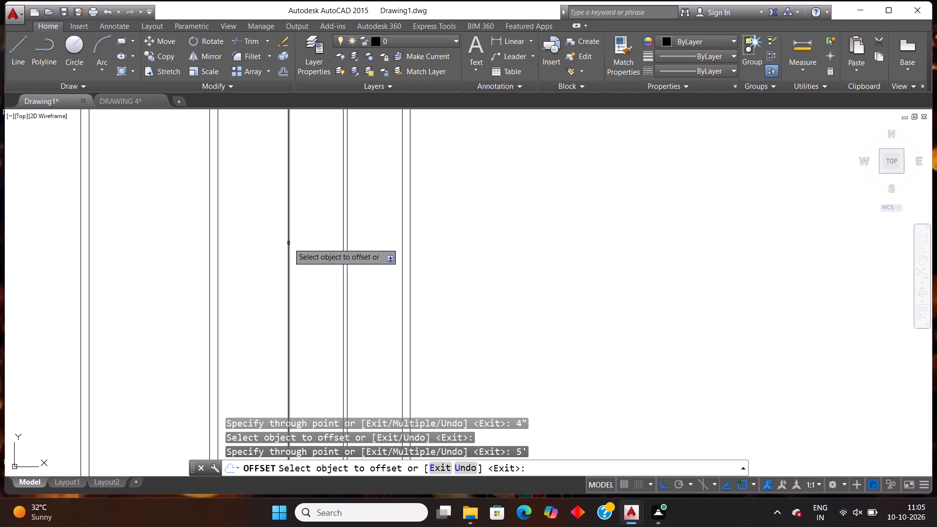
click(288, 243)
text(4")
key(Return)
Create a horizontal wall by offsetting the inner top wall line 12' down and the resulting line another 9" down.
scroll(293, 253, down, 2)
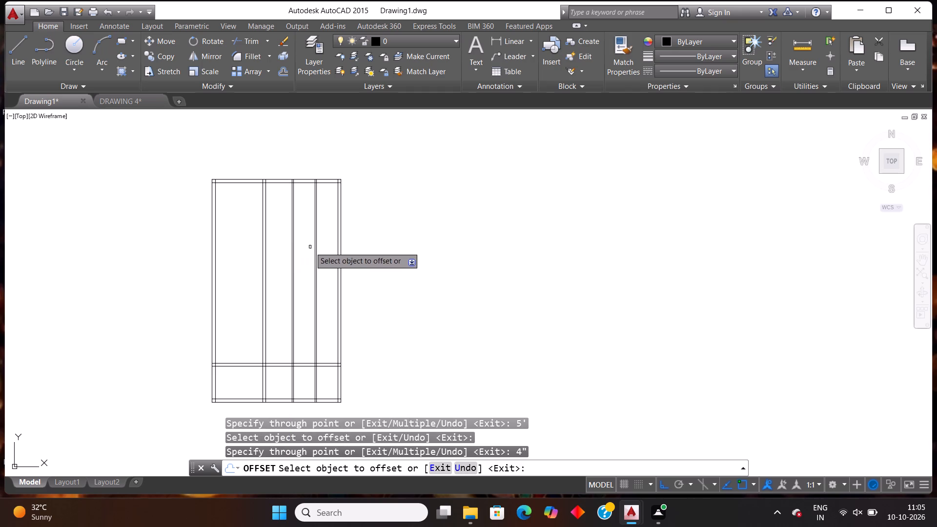
scroll(290, 223, up, 1)
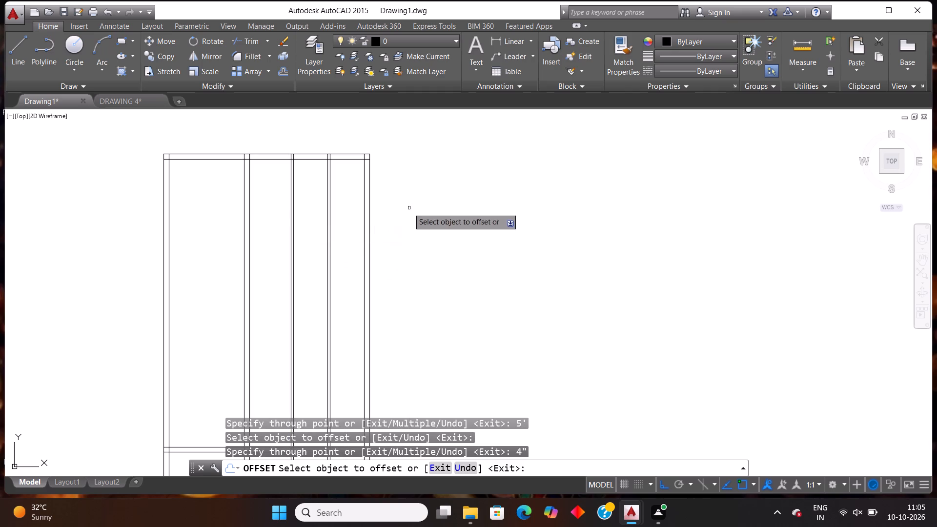
scroll(345, 215, down, 1)
scroll(317, 219, up, 2)
scroll(317, 219, down, 1)
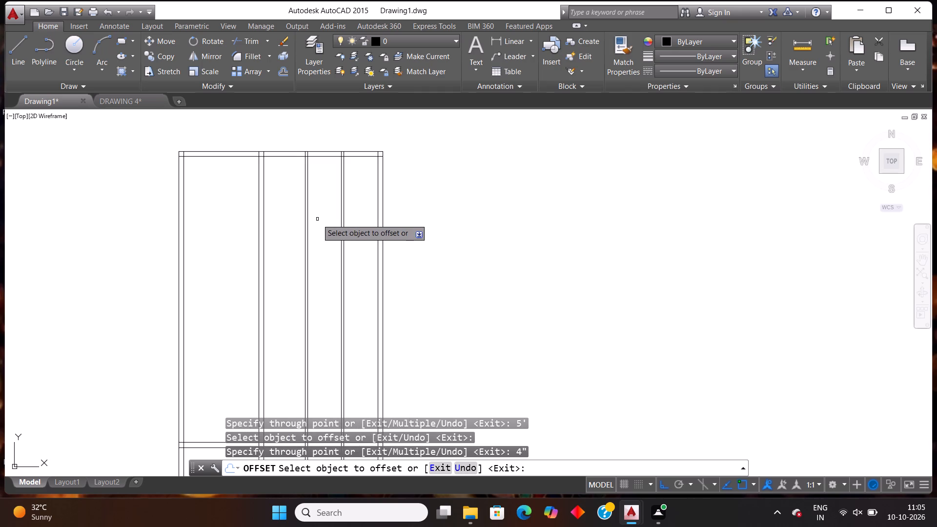
scroll(328, 210, down, 1)
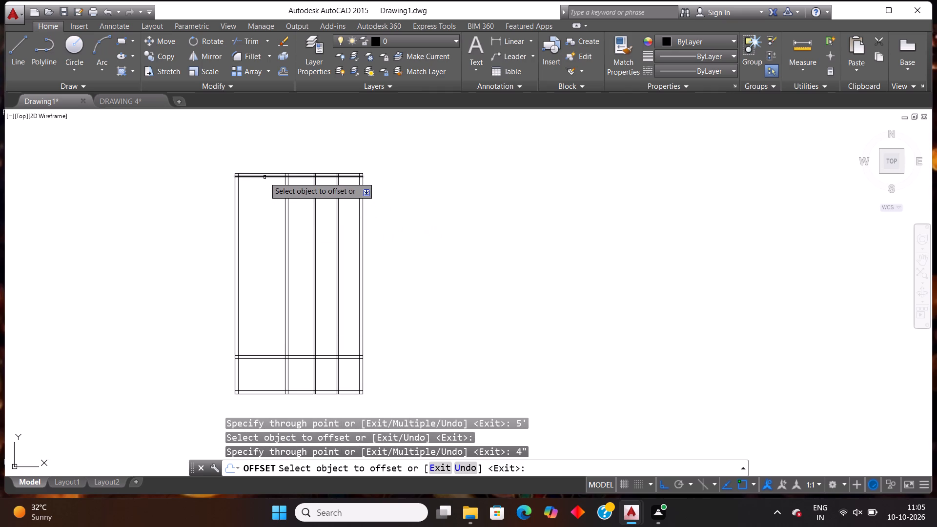
click(265, 176)
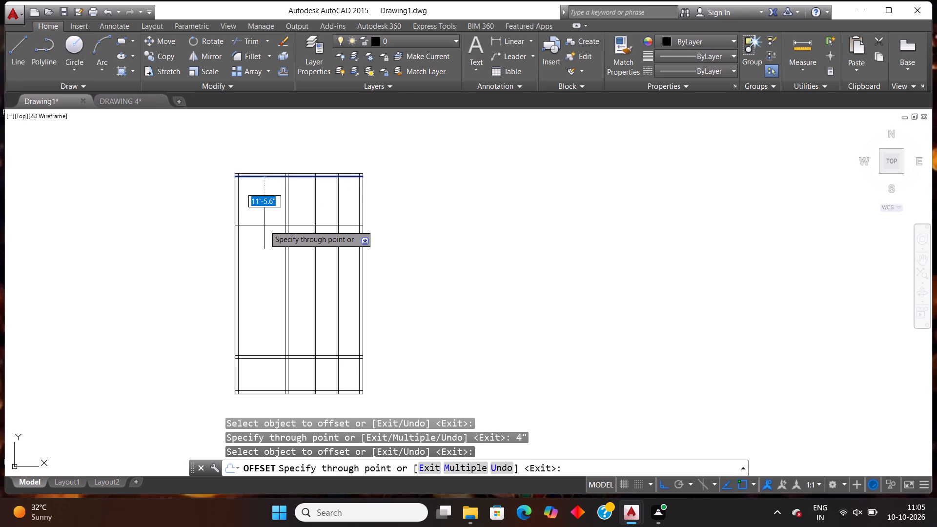
text(12')
key(Return)
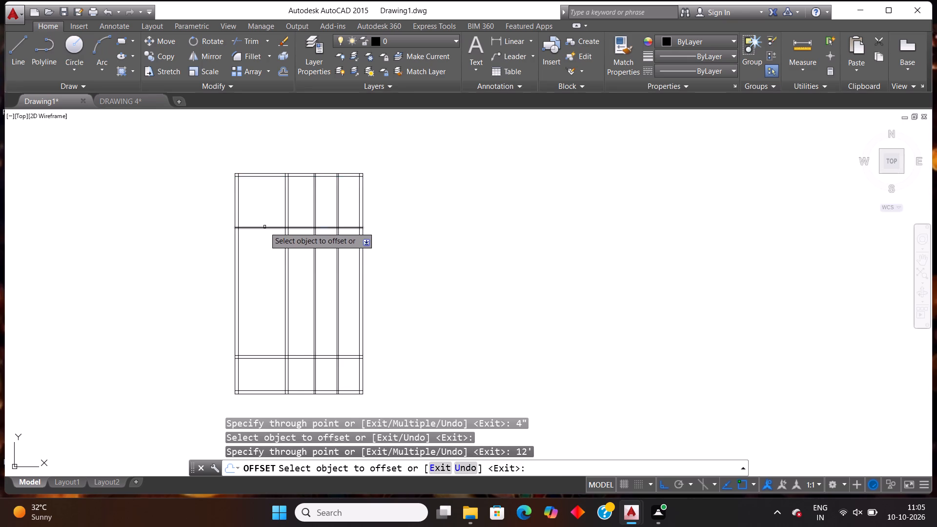
click(265, 227)
text(9")
key(Return)
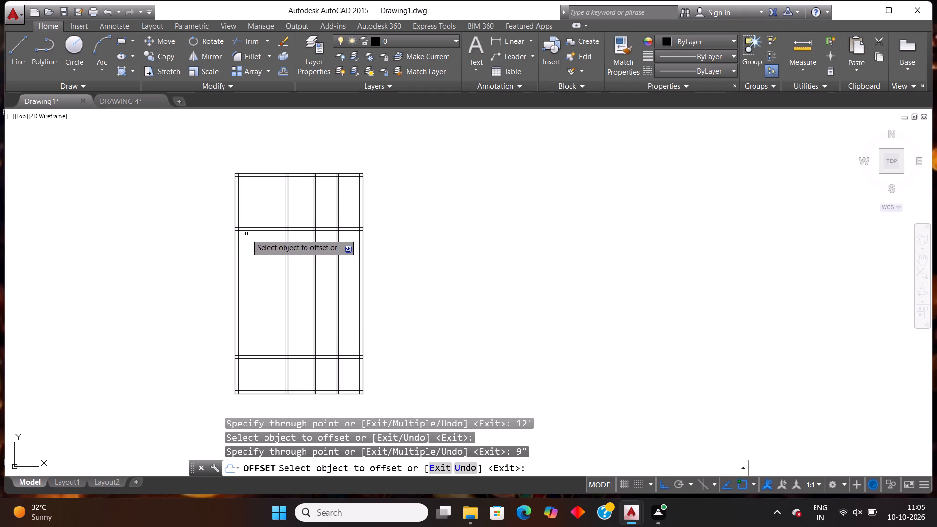
Create a thin horizontal partition by offsetting the 9" upper wall's lower line 4' down and the resulting line another 4" down.
click(256, 230)
text(4')
key(Return)
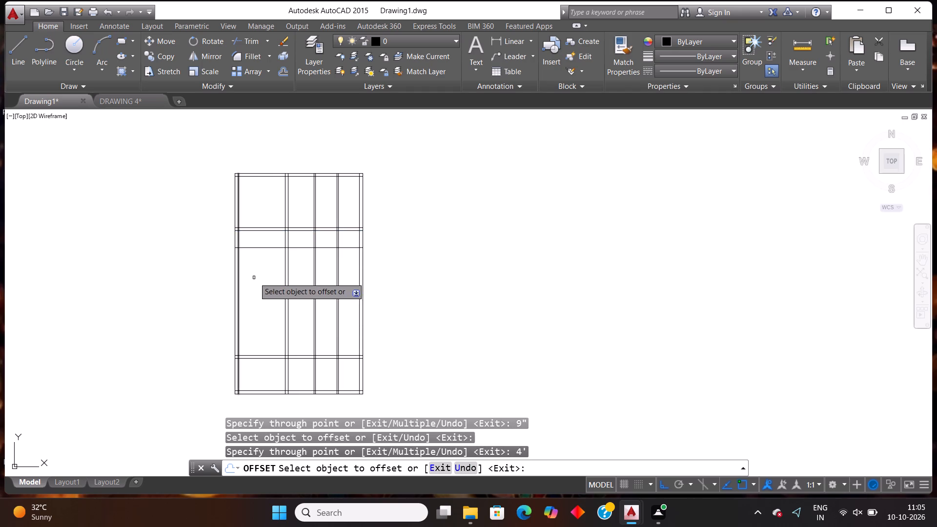
click(270, 248)
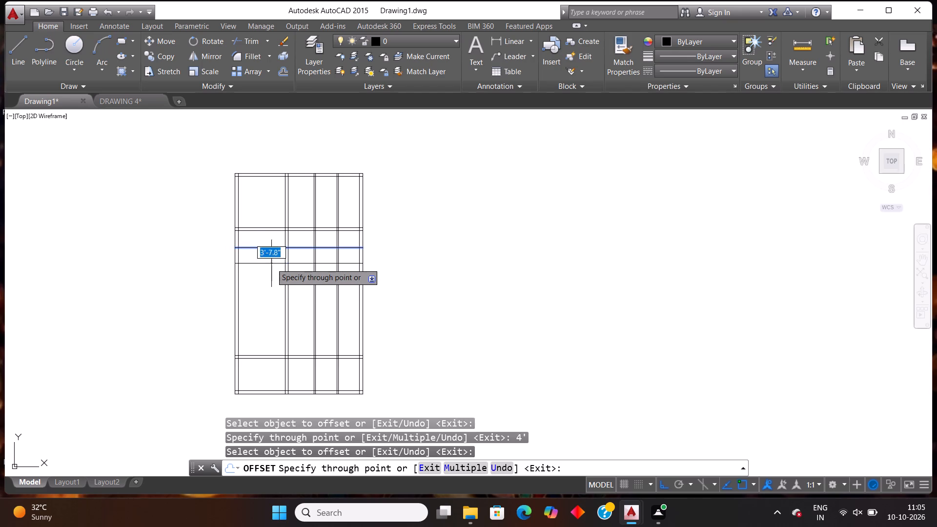
text(4")
key(Return)
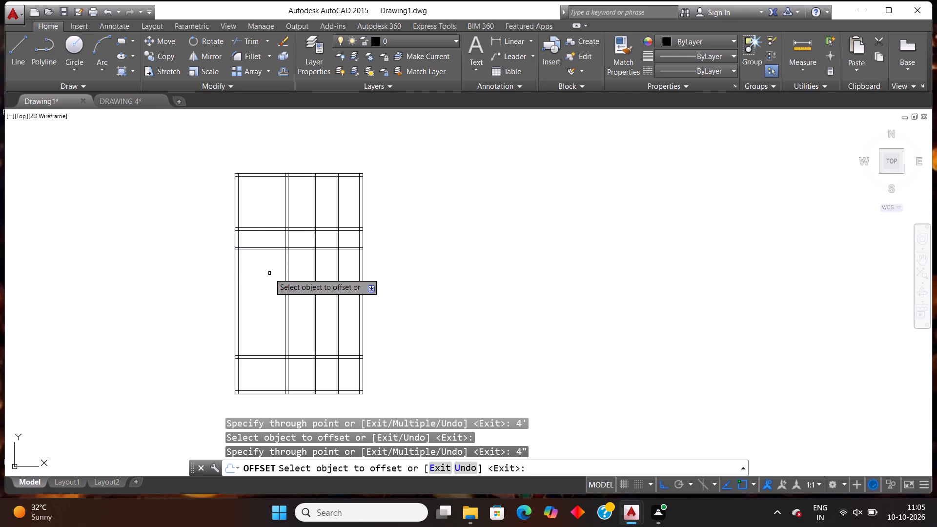
Create another horizontal wall by offsetting the 4" partition's lower line 5' down and the resulting line another 9" down.
scroll(274, 265, up, 1)
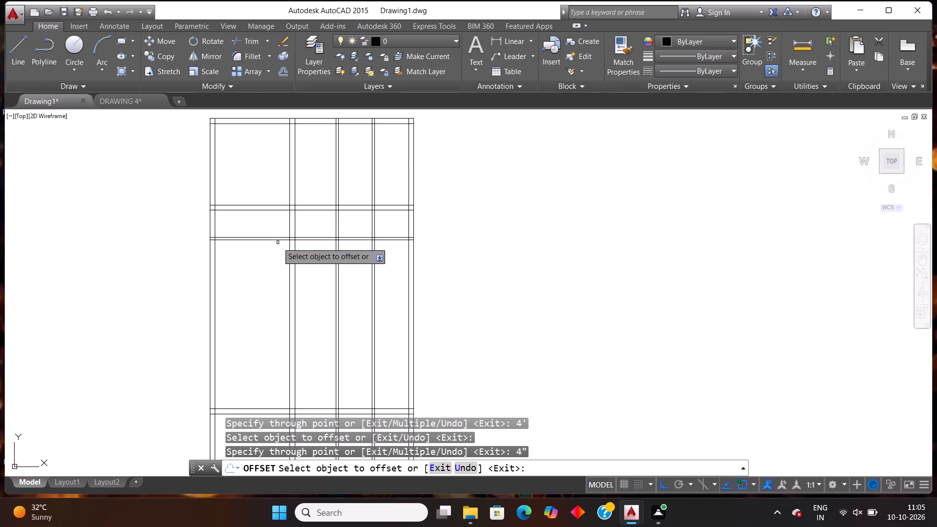
click(278, 241)
text(5')
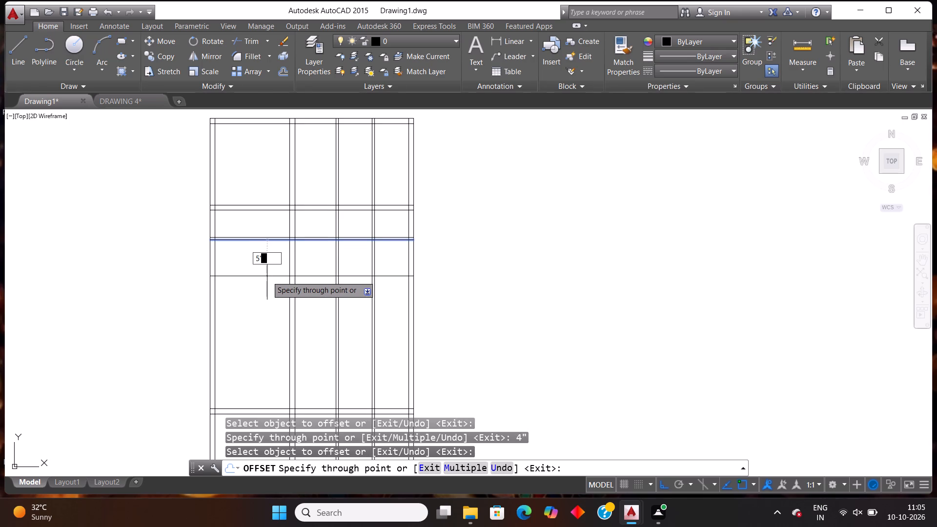
key(Return)
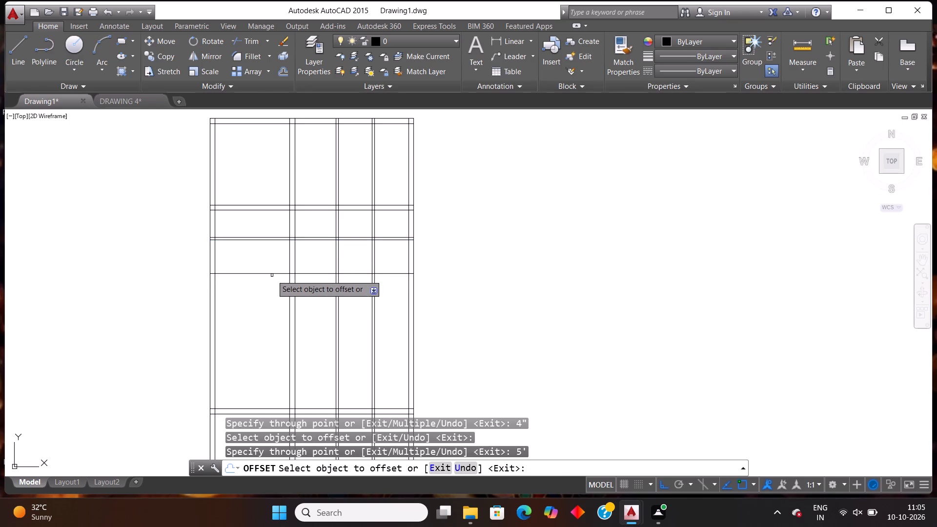
click(274, 273)
text(4")
key(BackSpace)
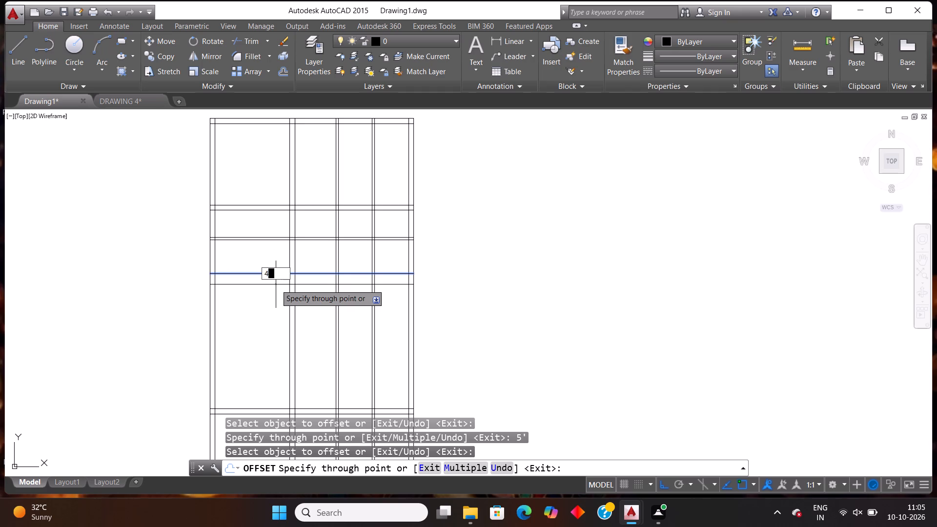
key(BackSpace)
text(9")
key(Return)
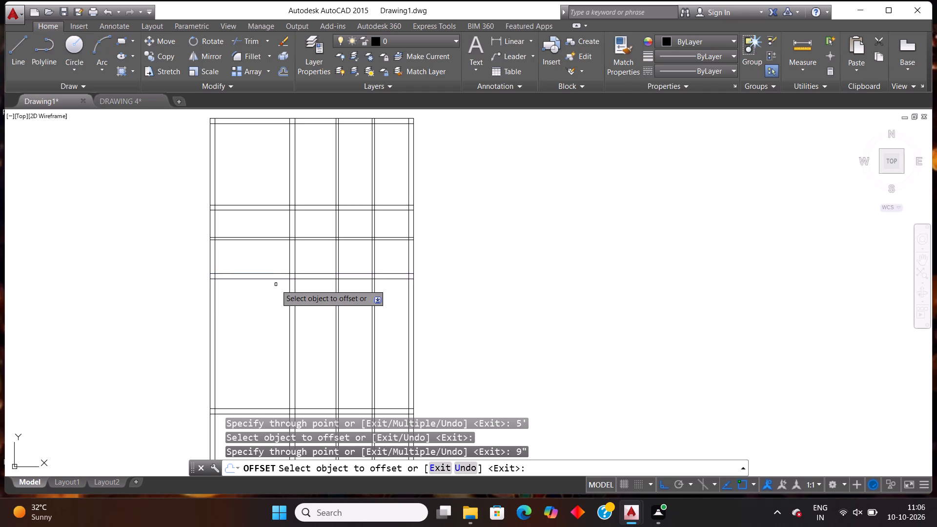
Offset the lower line of the new 9" horizontal wall 18' down.
scroll(294, 263, down, 1)
scroll(275, 291, up, 1)
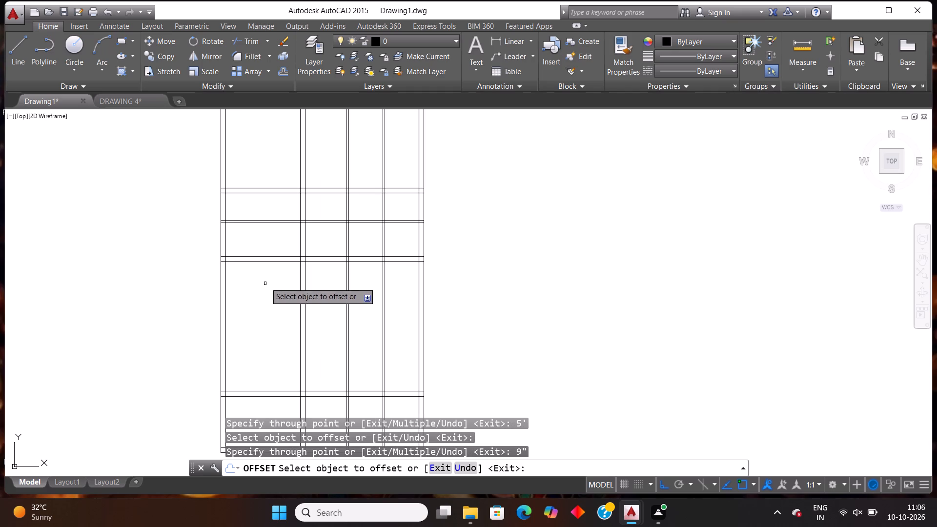
click(294, 261)
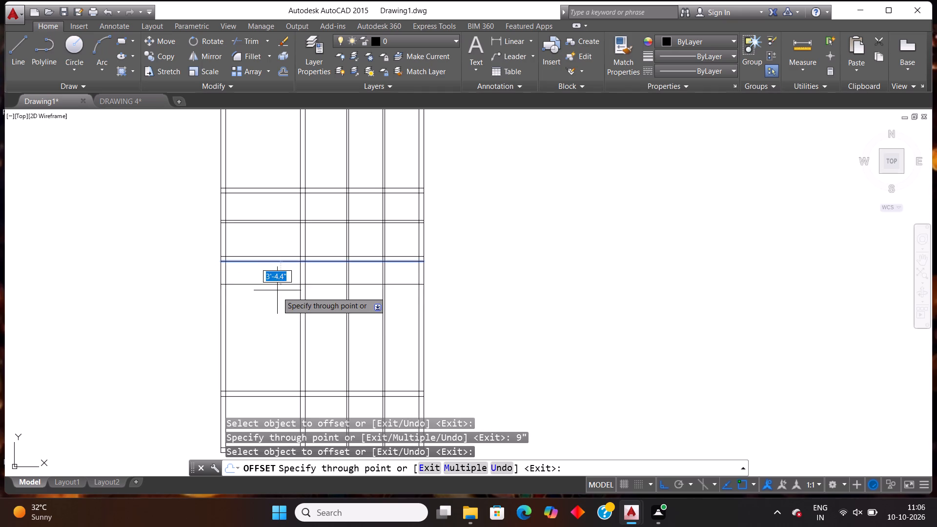
text(18')
key(Return)
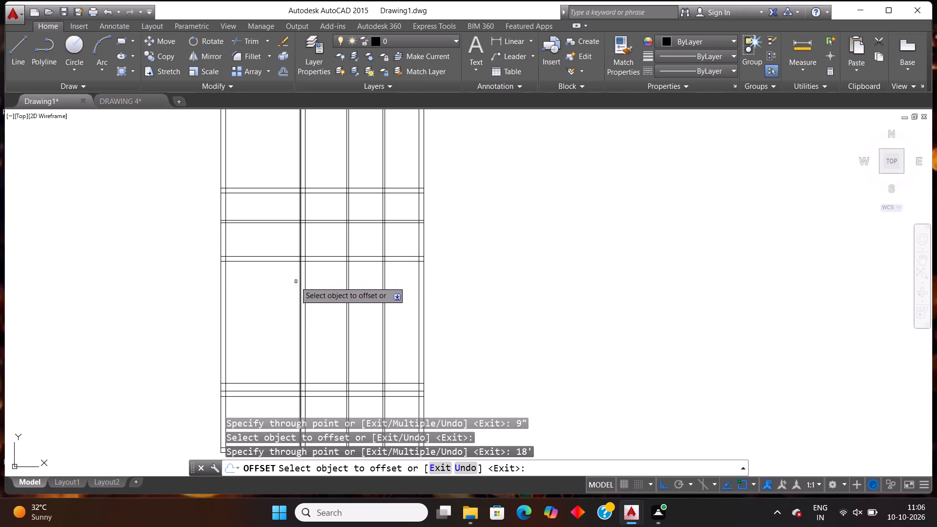
Trim the two leftover horizontal lines just below the 18' offset line between all the vertical walls.
scroll(311, 272, down, 2)
scroll(282, 366, up, 1)
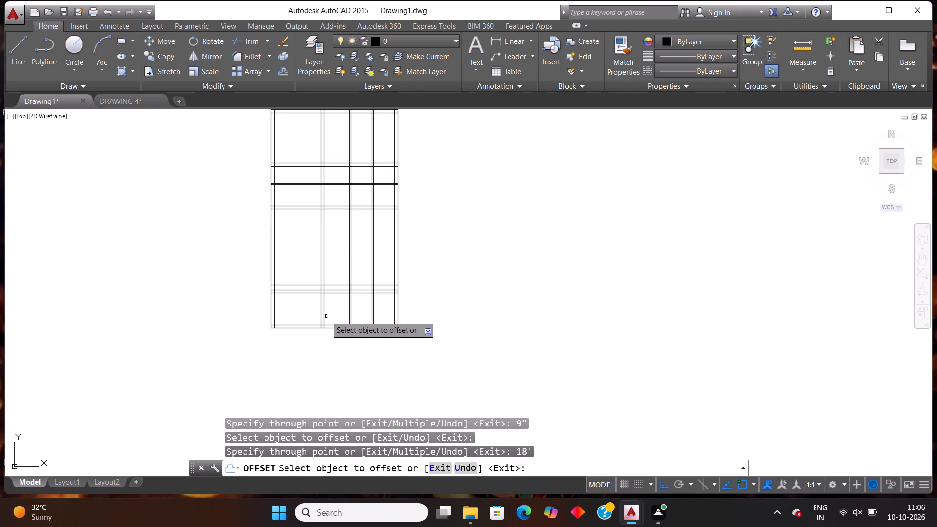
scroll(333, 306, up, 1)
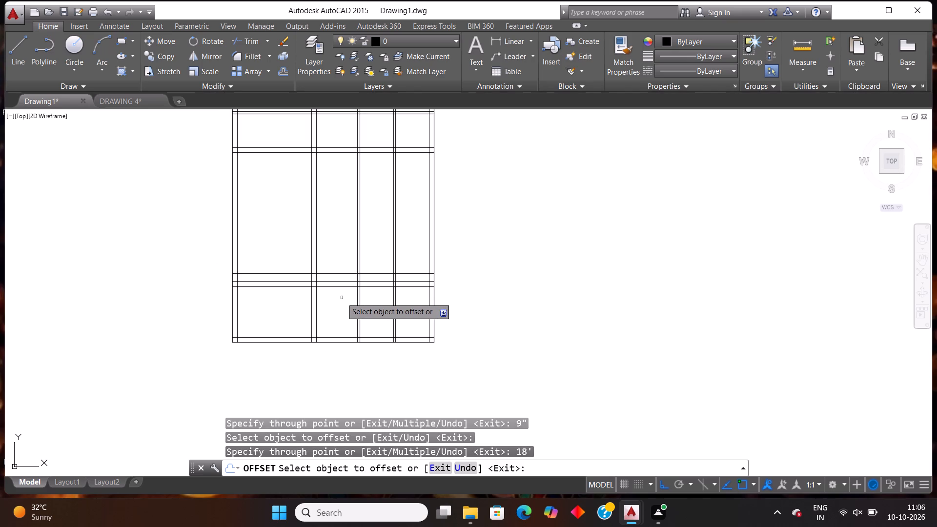
key(Escape)
text(tr)
key(Return)
key(Return)
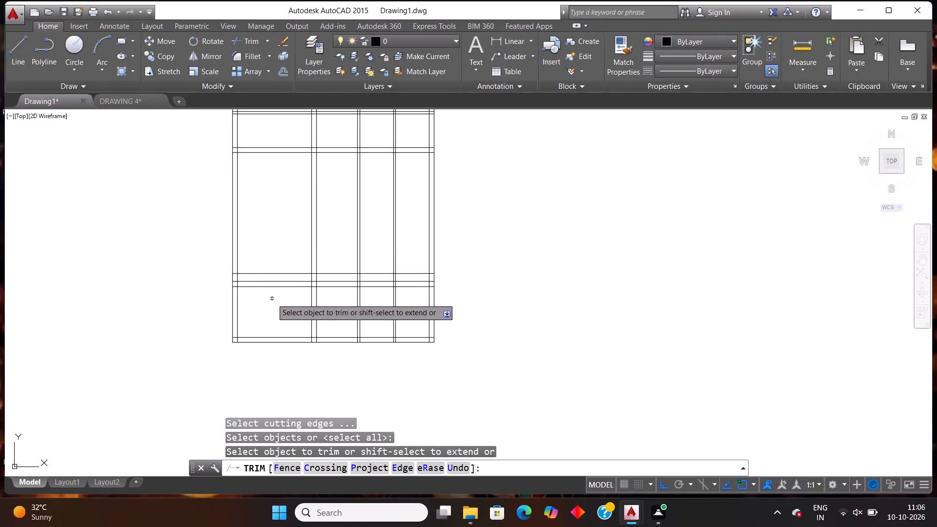
click(273, 296)
click(283, 279)
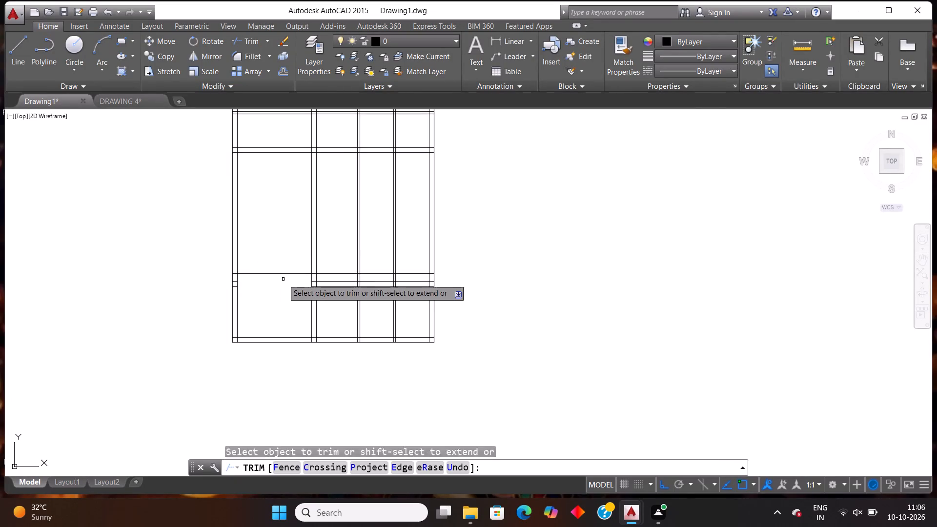
click(331, 296)
click(333, 281)
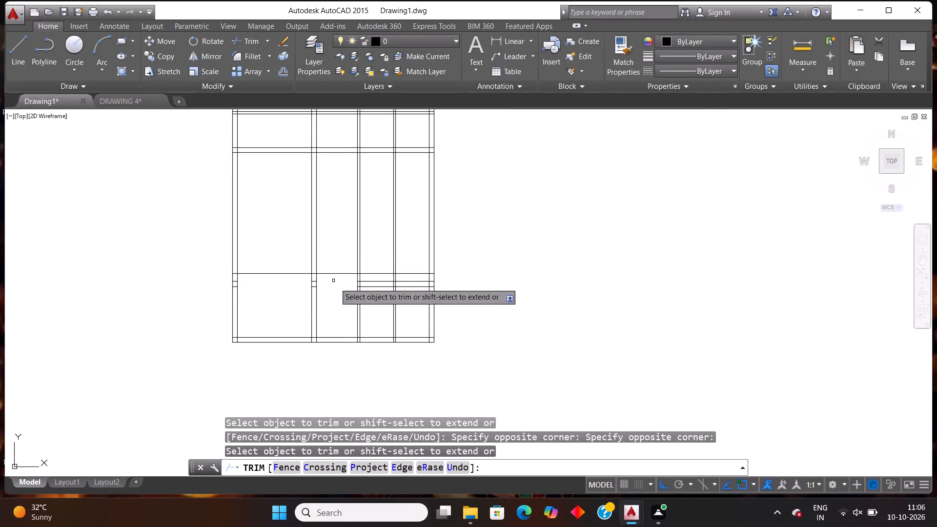
click(369, 300)
click(371, 280)
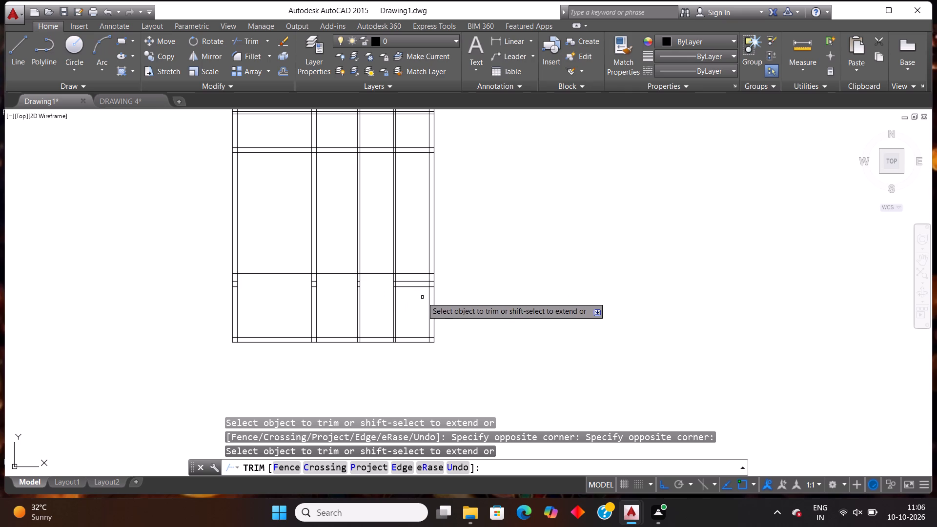
click(415, 297)
click(415, 281)
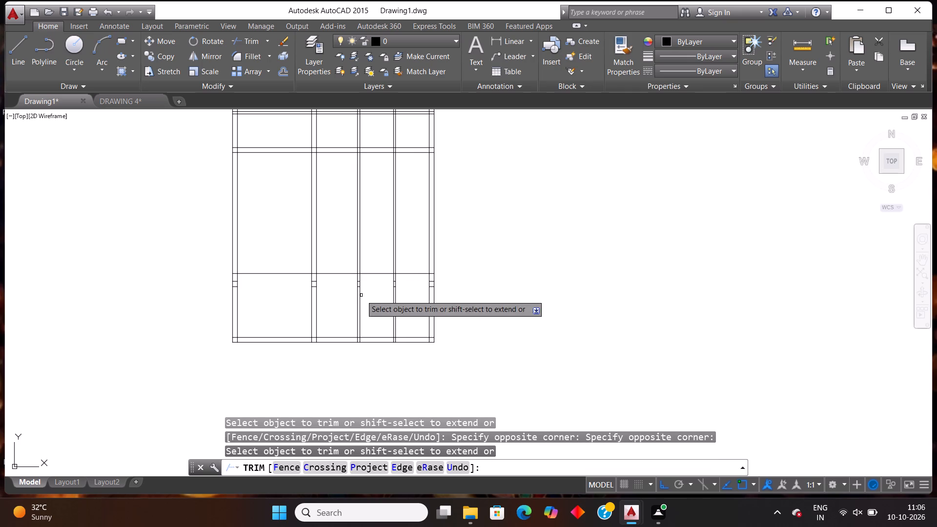
key(Escape)
Offset the 18' line 9" down to form the lower horizontal wall.
text(off)
key(Return)
key(Return)
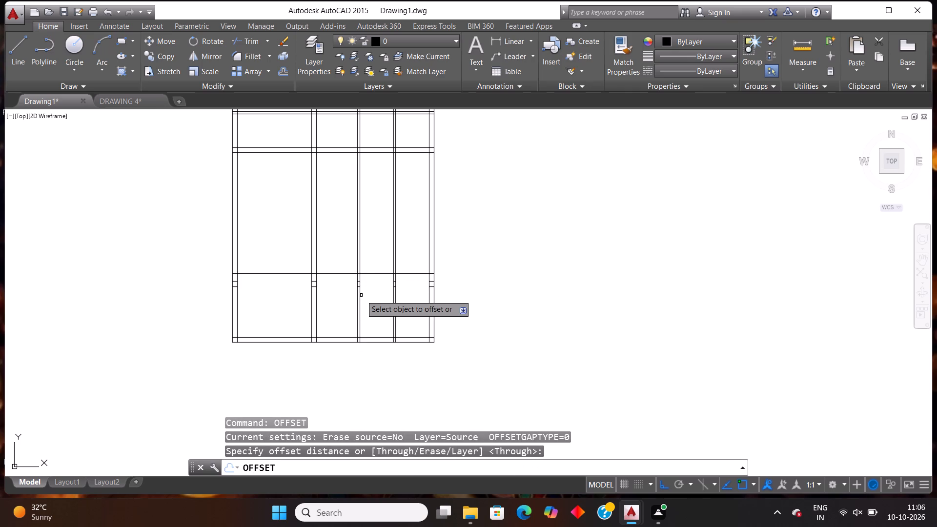
click(279, 275)
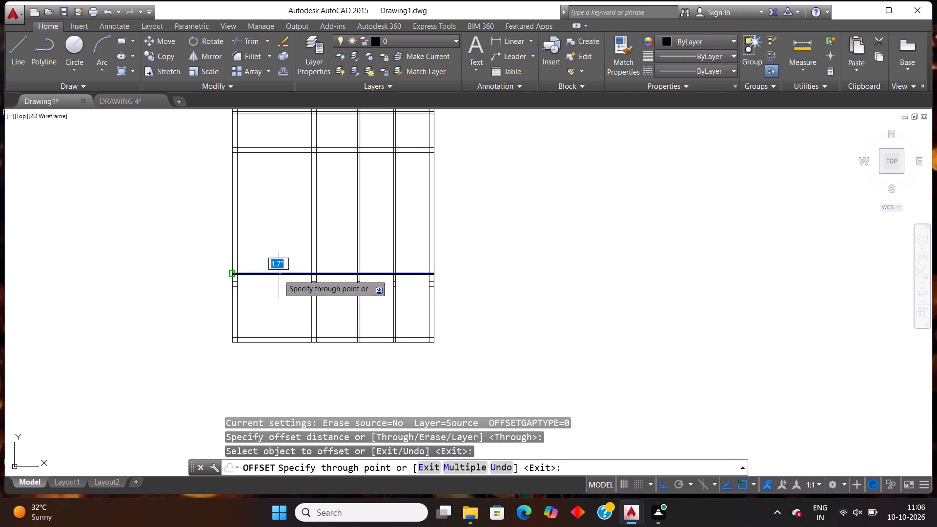
text(9")
key(Return)
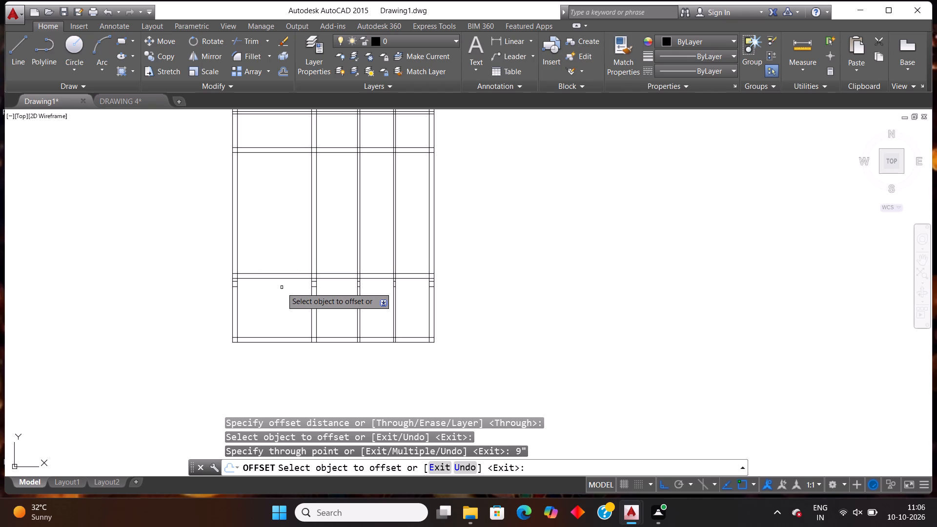
key(Escape)
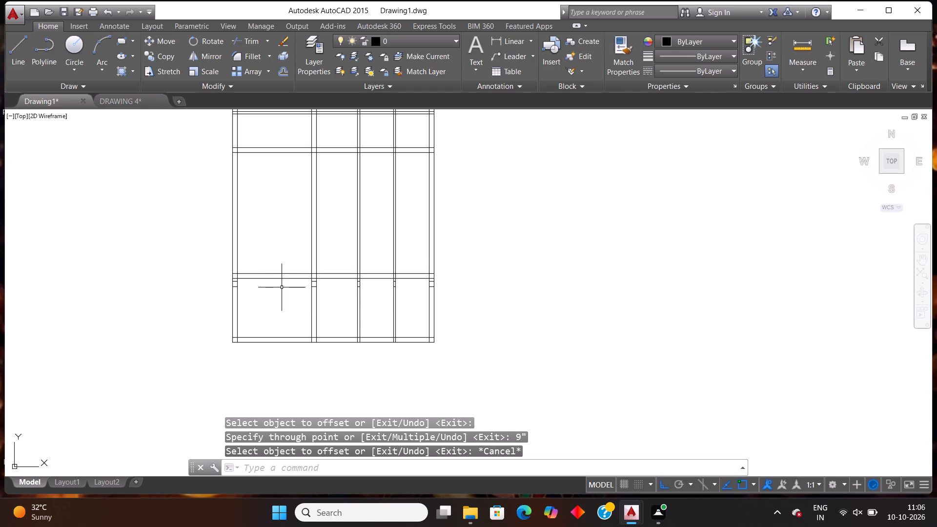
Trim the interior vertical wall lines out of the bottom strip between the lower 9" wall and the bottom outer wall.
scroll(321, 192, down, 2)
scroll(353, 153, down, 1)
scroll(361, 119, up, 1)
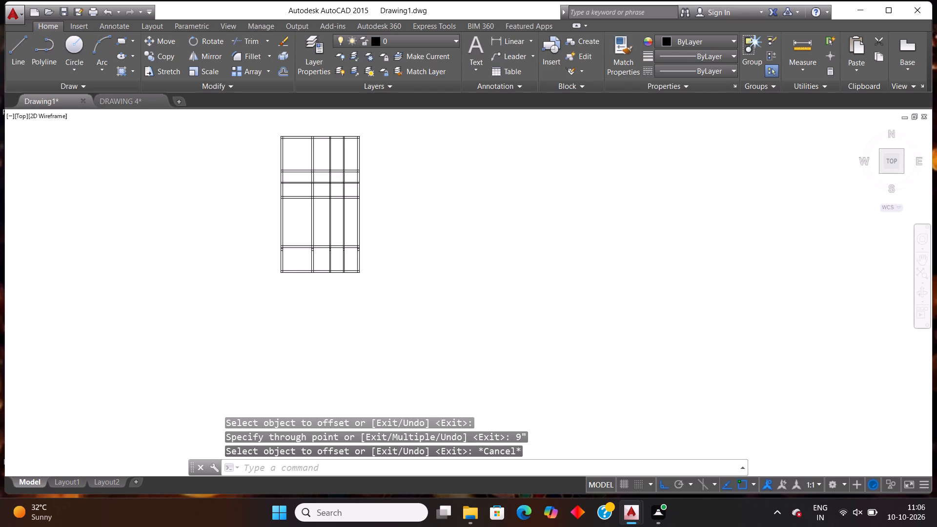
scroll(361, 119, up, 1)
text(tr)
key(Return)
key(Return)
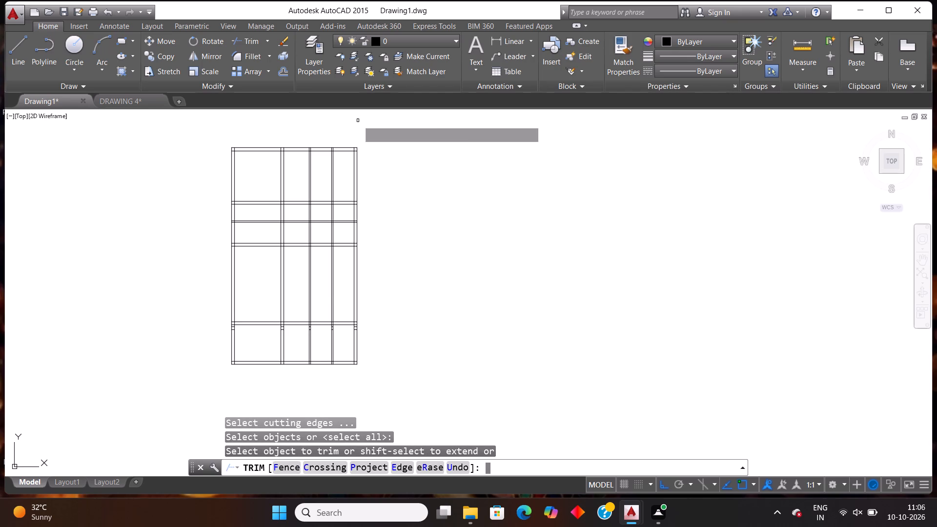
scroll(297, 403, up, 1)
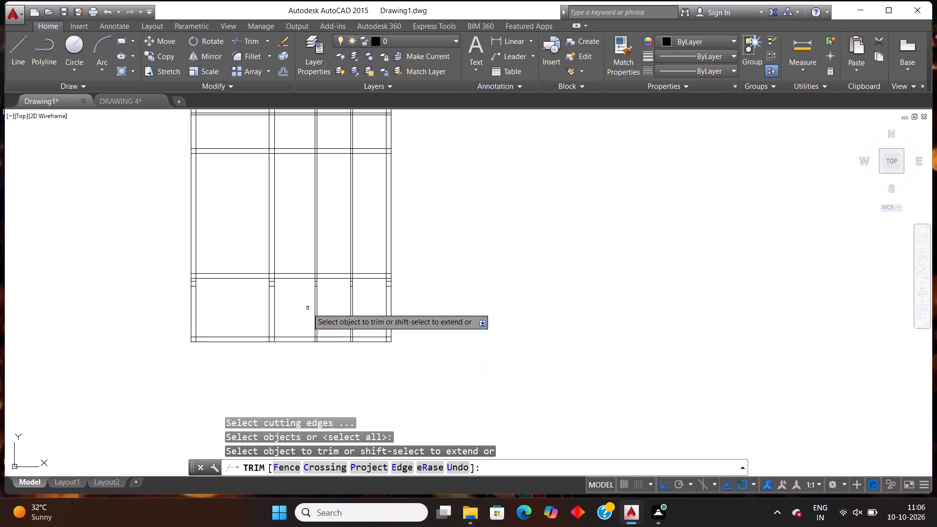
click(246, 304)
click(365, 314)
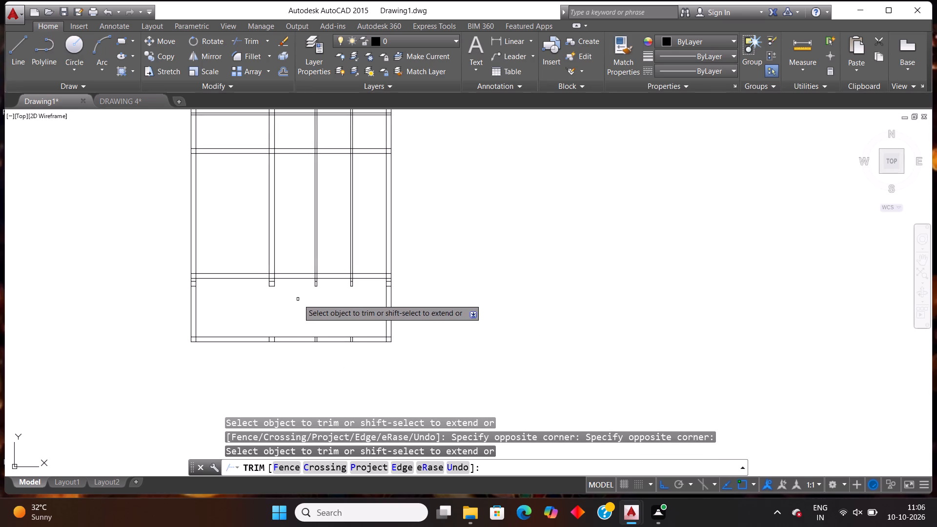
Trim the interior vertical wall lines out of the 18' room and the 5' and 4' strips above it.
scroll(285, 276, down, 2)
scroll(325, 213, up, 1)
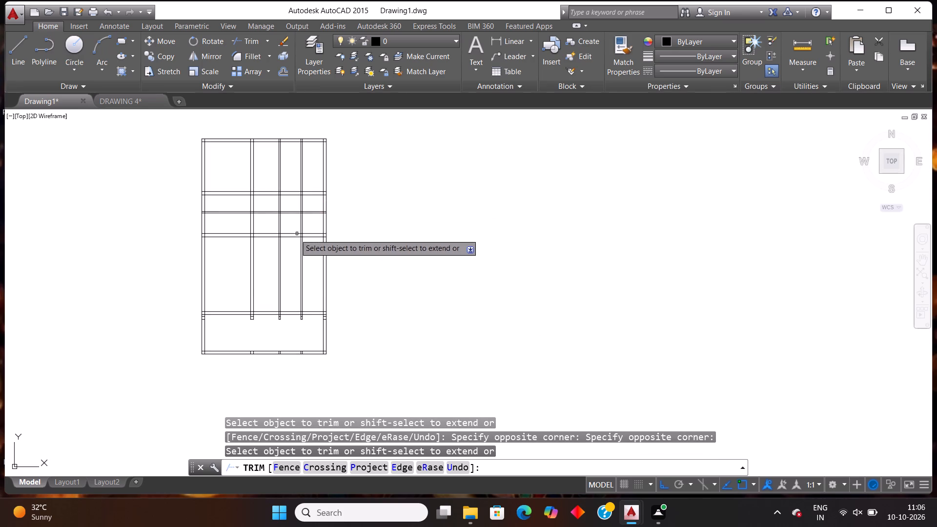
click(221, 265)
click(318, 263)
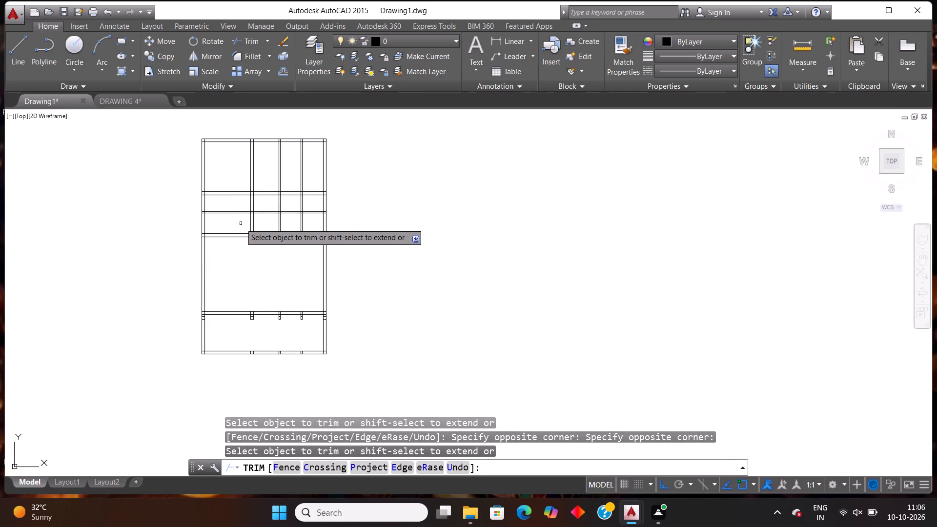
click(242, 225)
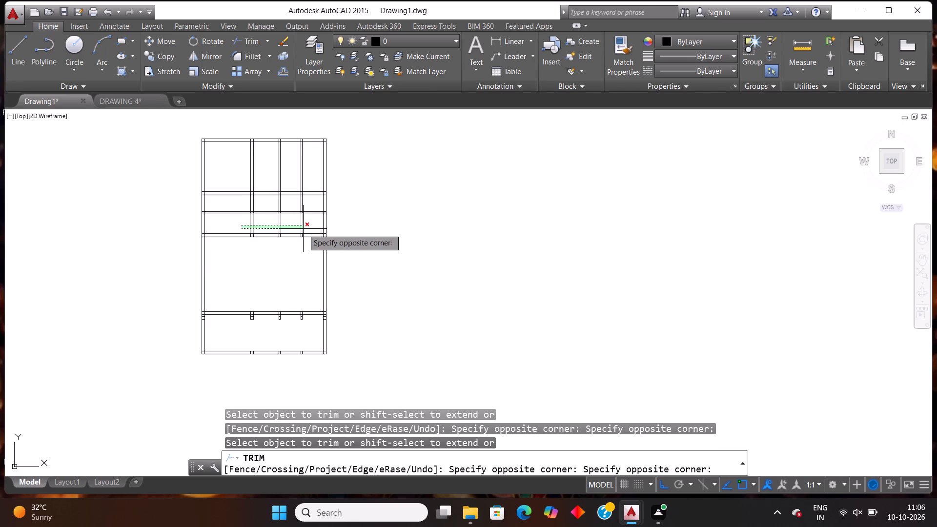
click(306, 229)
click(239, 204)
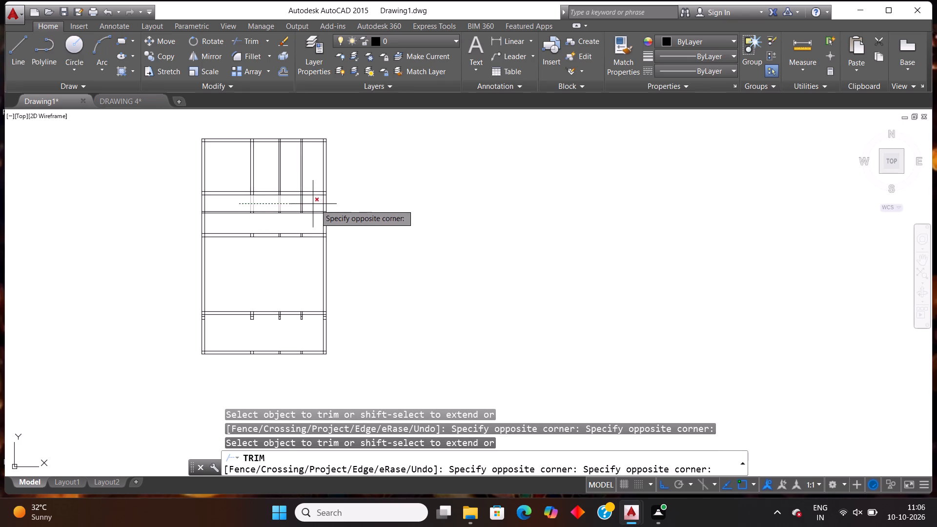
click(315, 205)
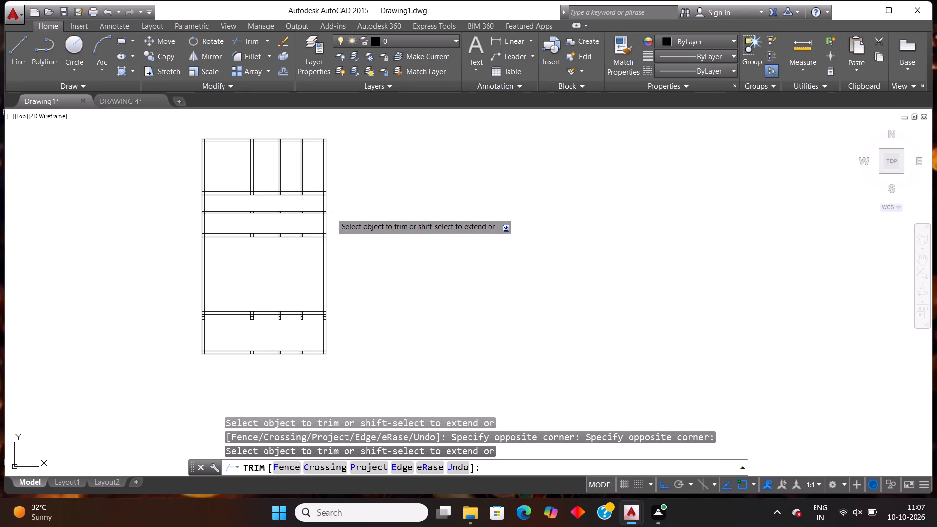
scroll(305, 254, down, 1)
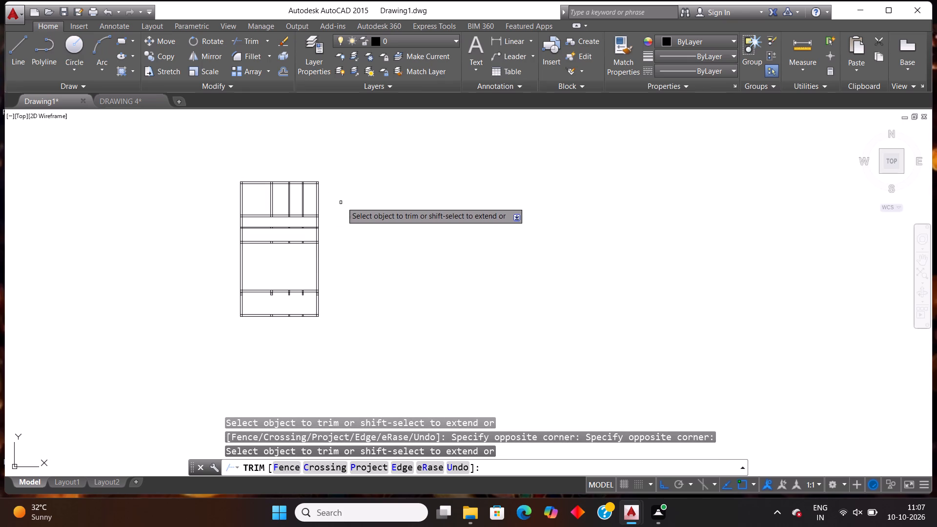
scroll(347, 191, up, 1)
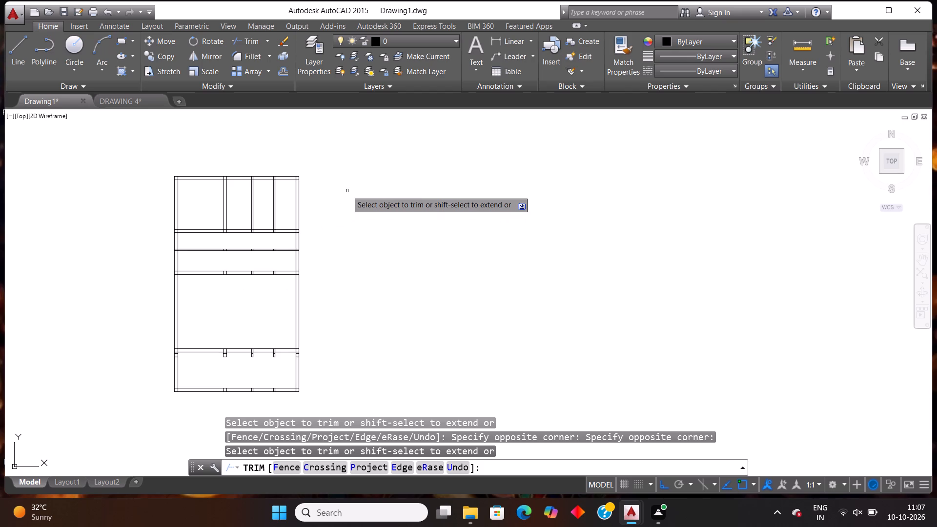
key(Escape)
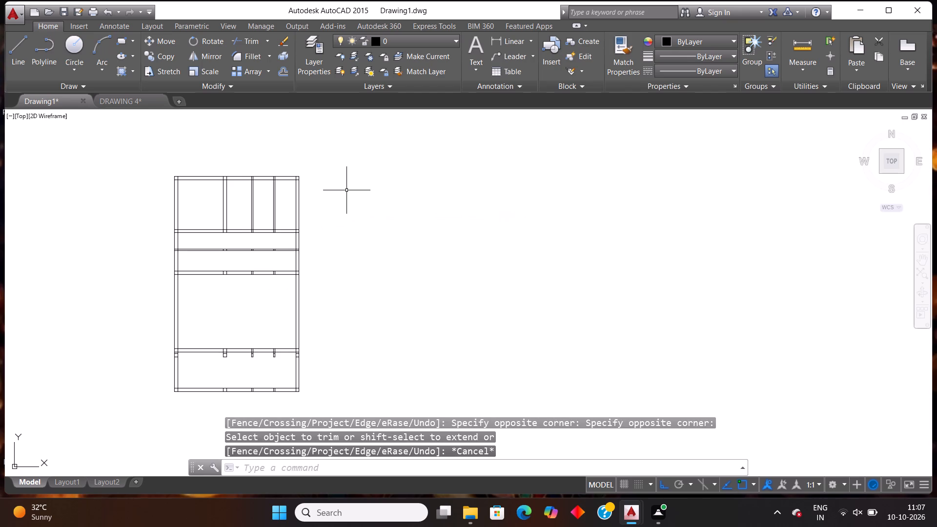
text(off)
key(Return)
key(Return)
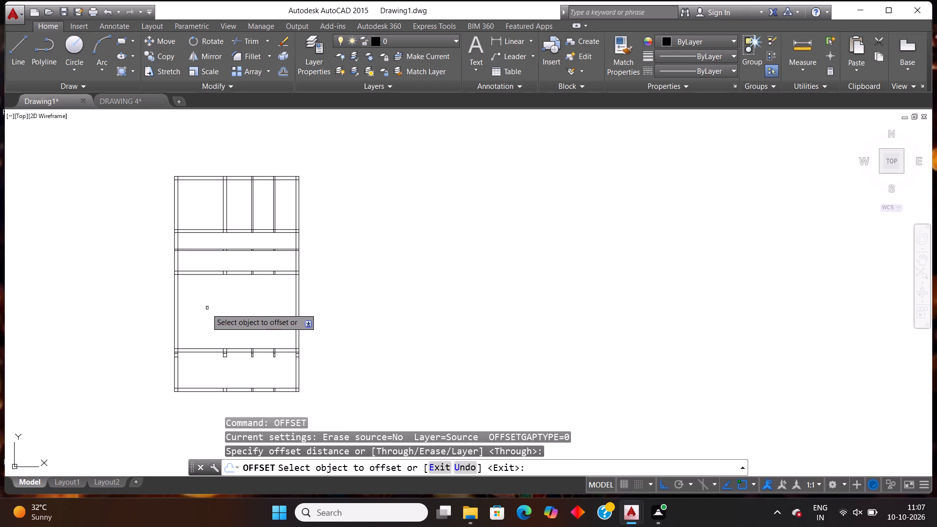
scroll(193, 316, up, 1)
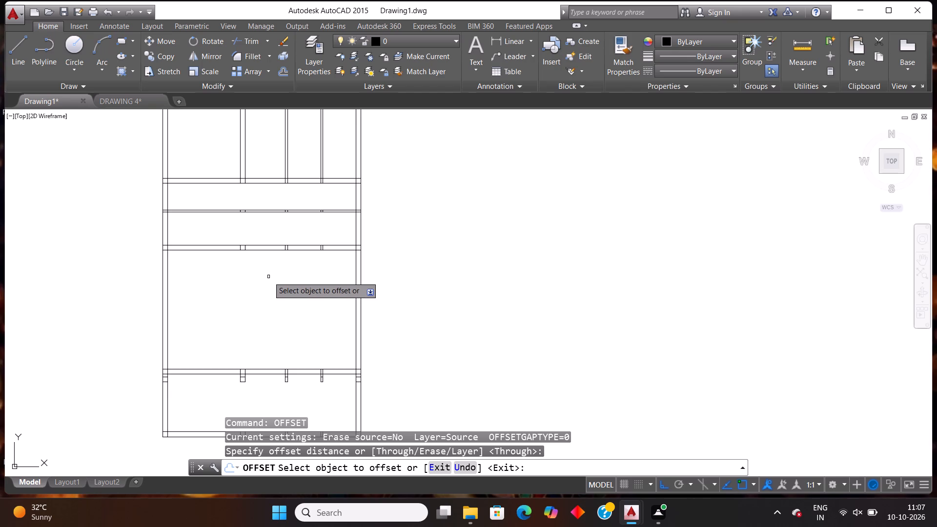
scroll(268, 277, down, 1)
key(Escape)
Extend both lines of the 9" interior vertical wall down through the 4' strip to the 4" horizontal partition.
text(ex)
key(Return)
key(Return)
scroll(263, 206, up, 2)
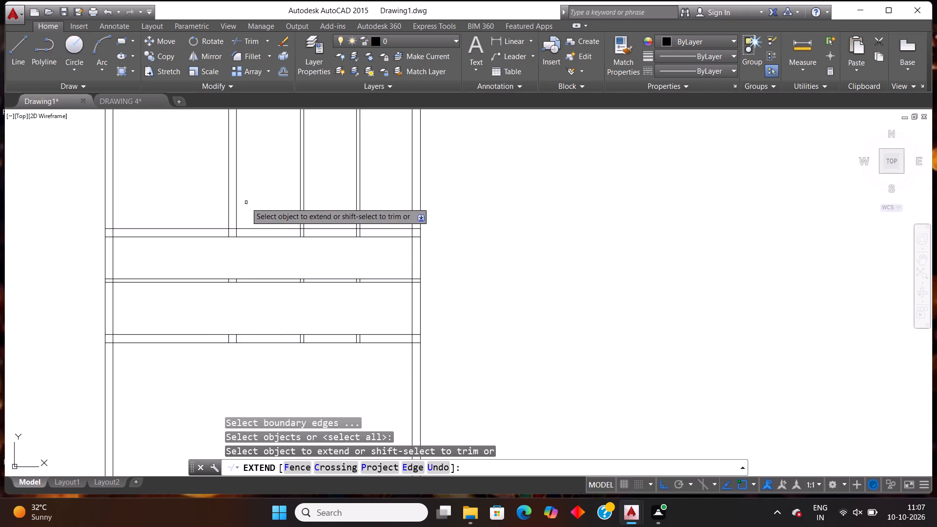
click(227, 233)
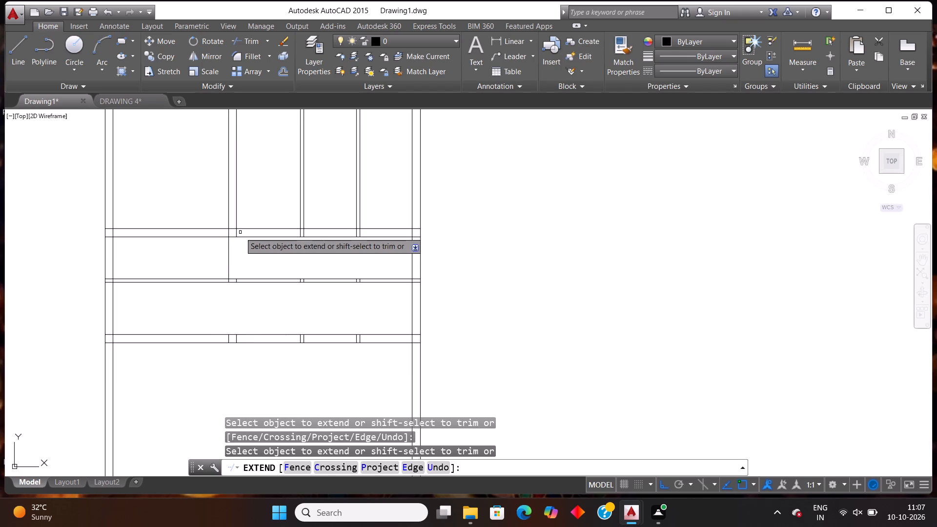
click(236, 235)
key(Escape)
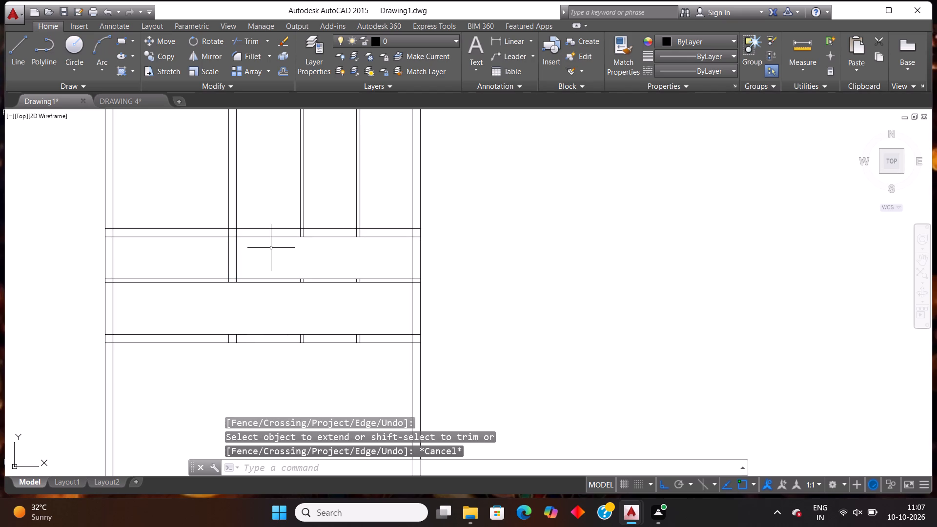
Create a vertical partition by offsetting the left wall's inner line 5' right and the resulting line another 4" right.
text(off)
key(Return)
key(Return)
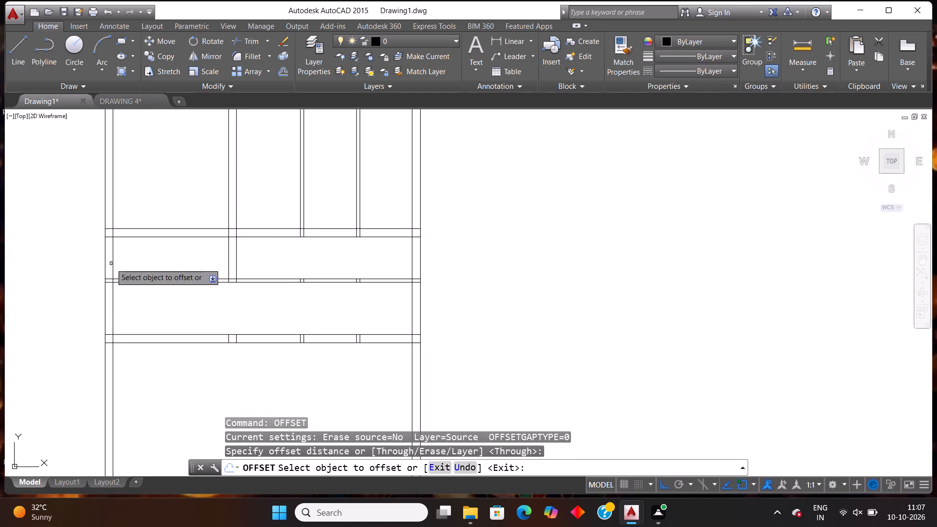
click(112, 262)
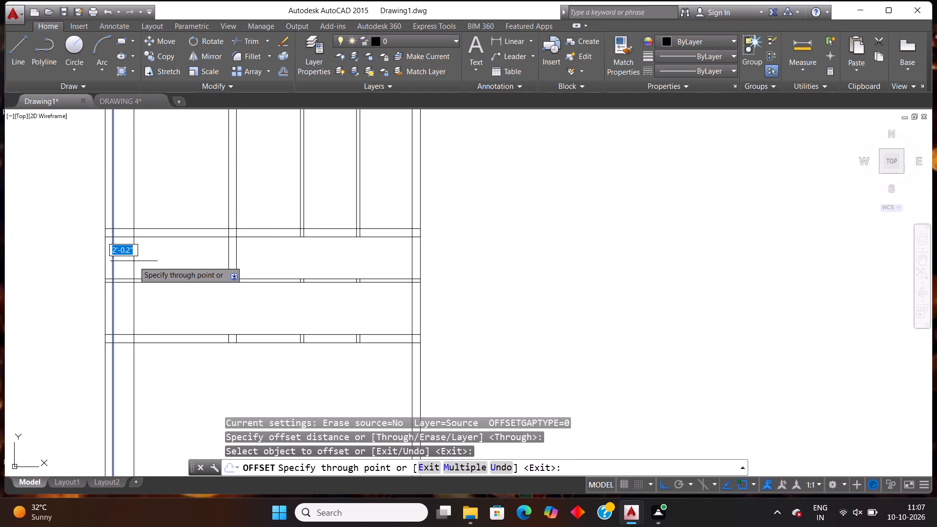
text(5')
key(Return)
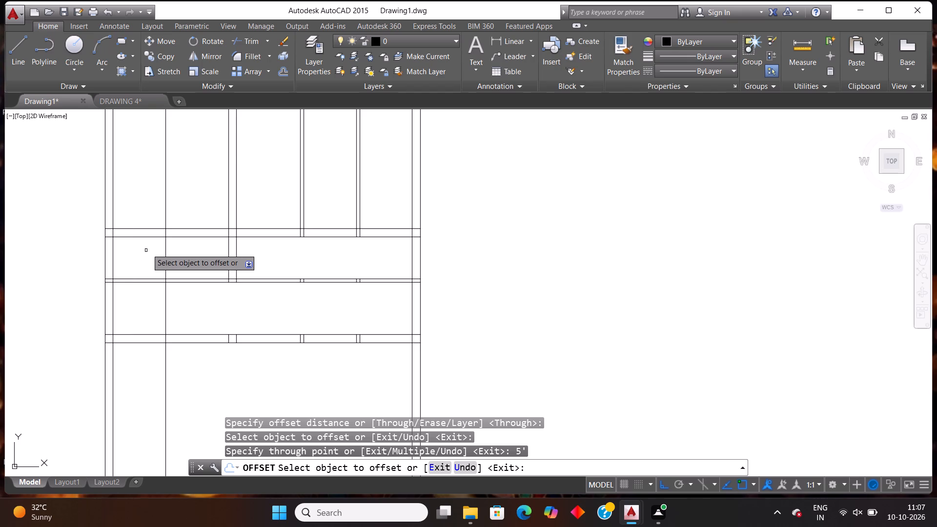
click(164, 263)
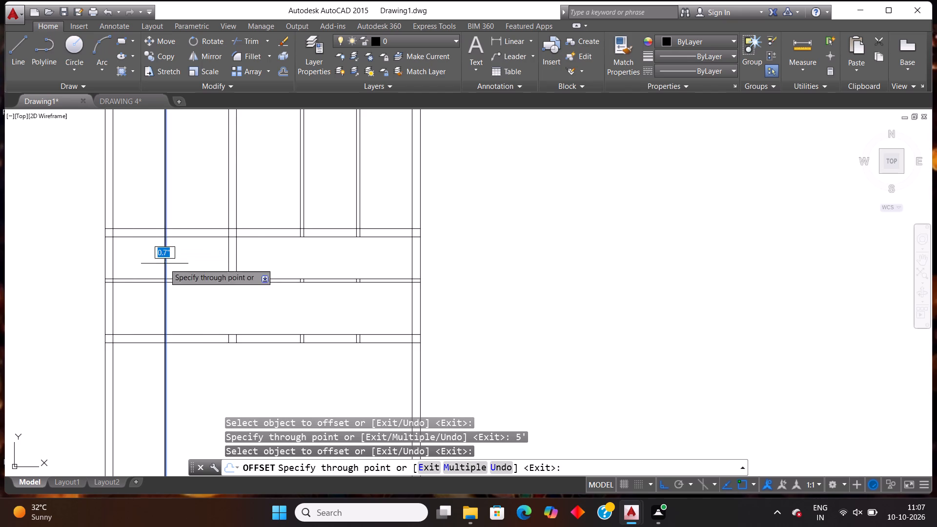
text(4")
key(Return)
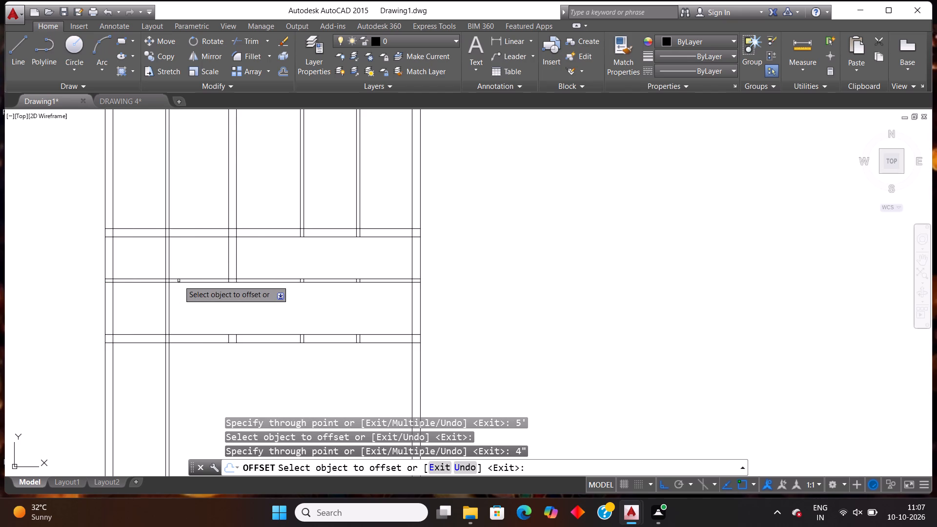
key(Escape)
Trim both lines of the new 4" vertical partition out of the top room and the 4' strip below it.
text(tr)
key(Return)
key(Return)
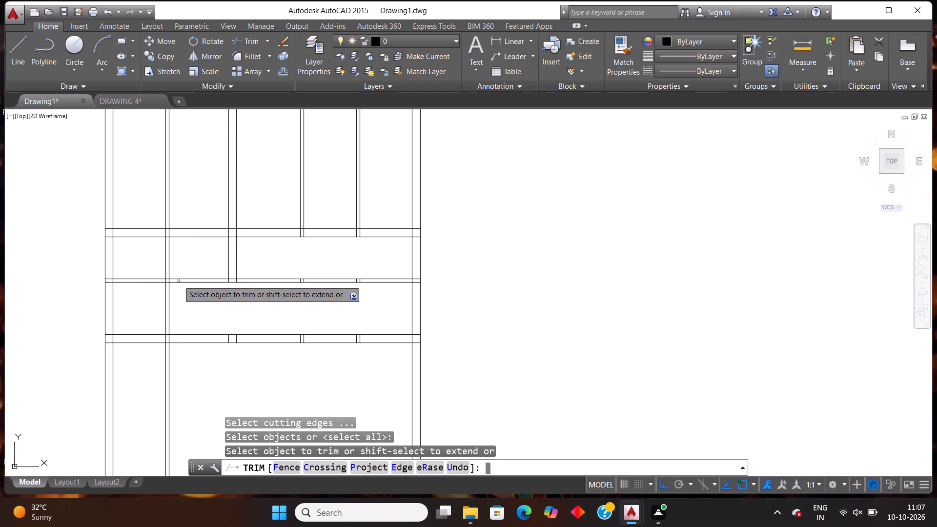
click(149, 183)
click(186, 162)
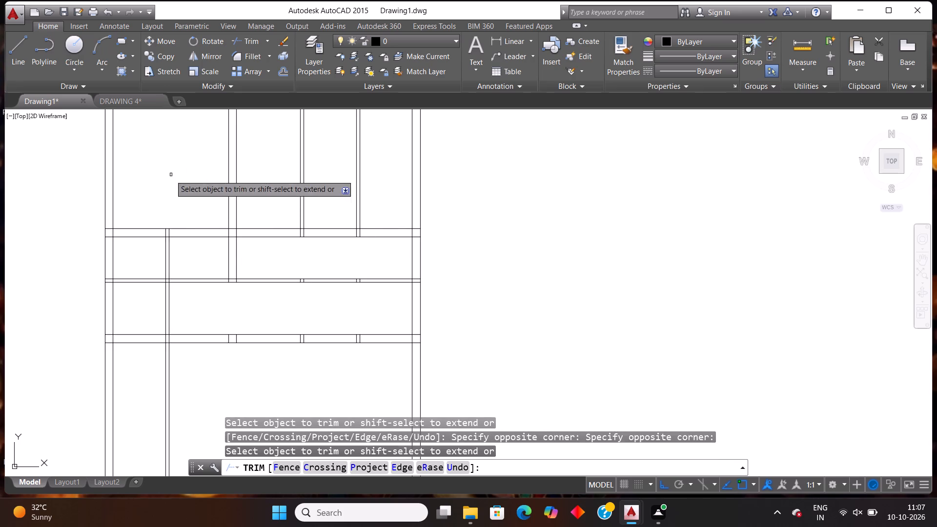
click(141, 265)
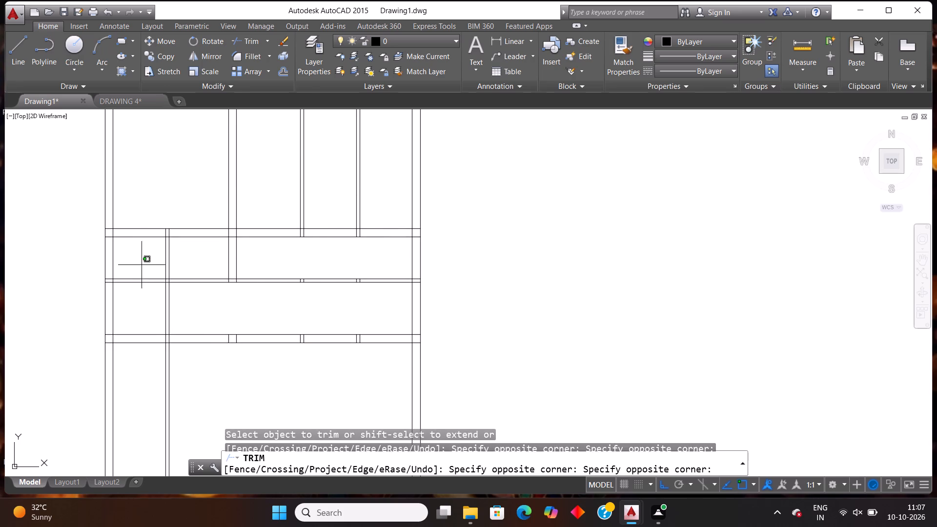
click(185, 258)
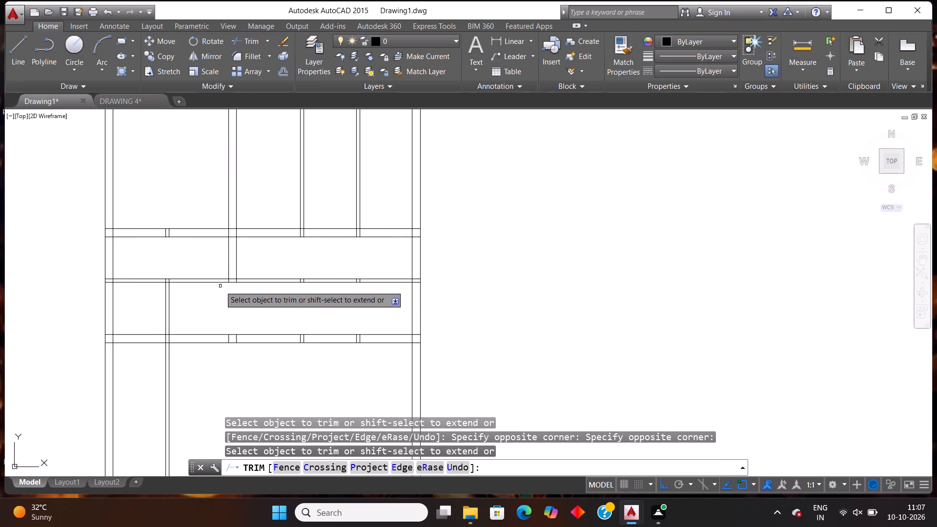
scroll(203, 319, down, 1)
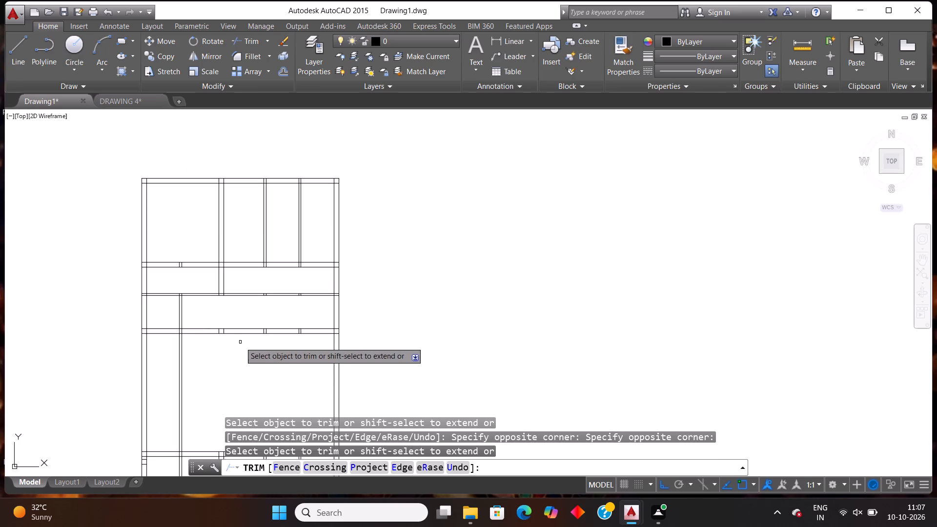
key(Escape)
Trim both lines of the 4" vertical partition out of the 18' room and the bottom strip.
scroll(254, 309, down, 2)
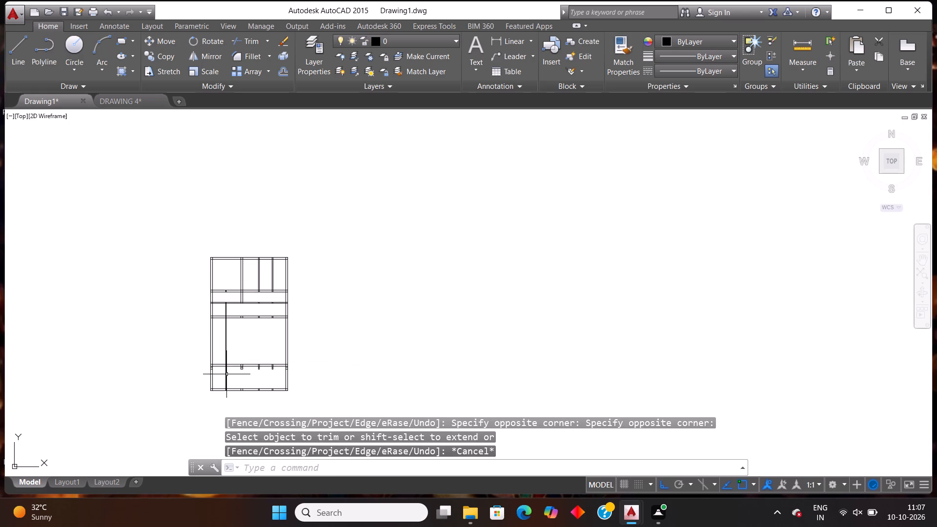
scroll(224, 377, up, 1)
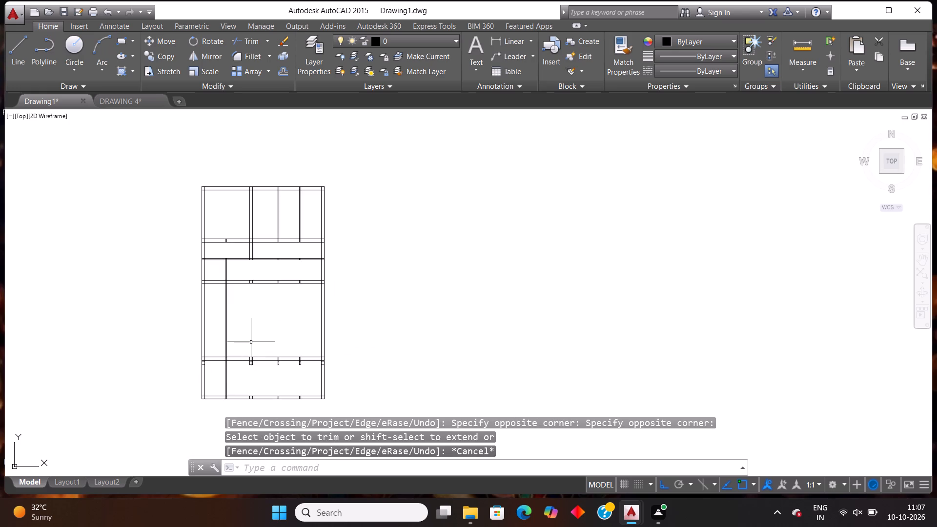
key(Escape)
text(tr)
key(Return)
key(Return)
click(245, 316)
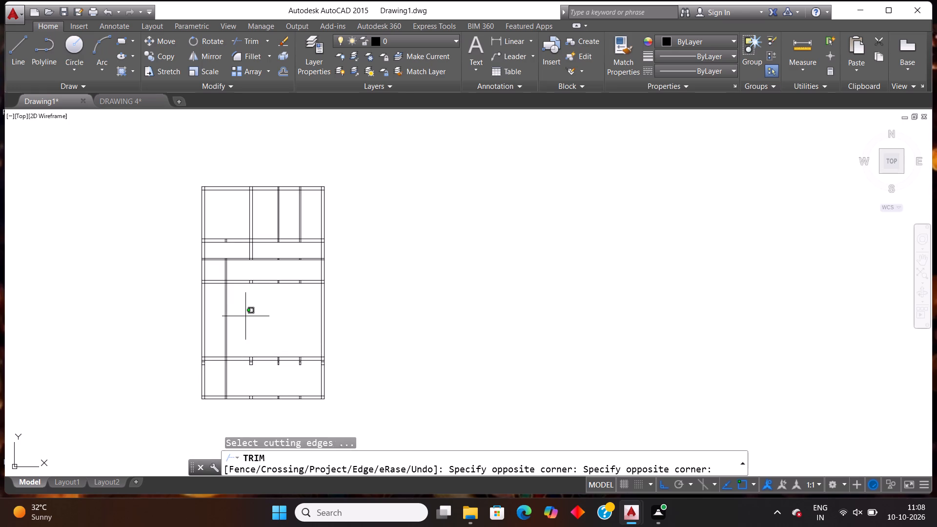
click(211, 327)
click(245, 385)
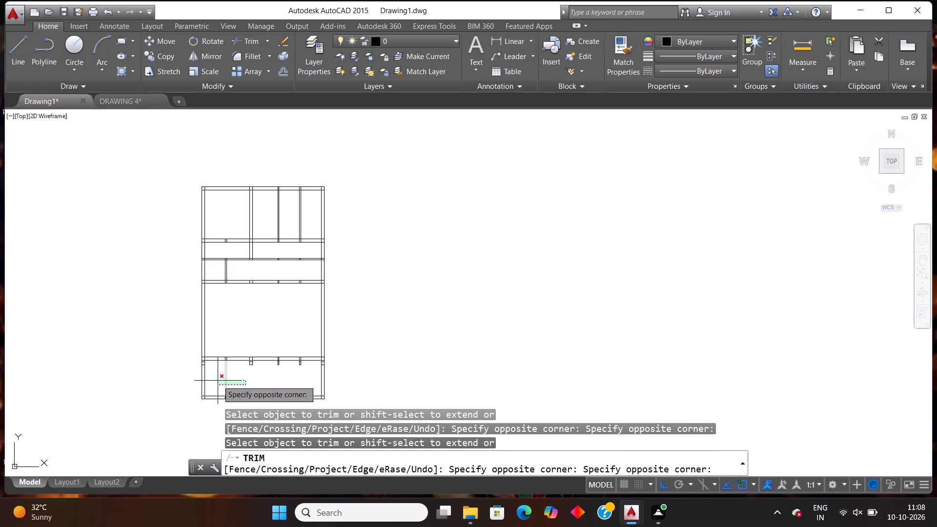
click(218, 381)
key(Escape)
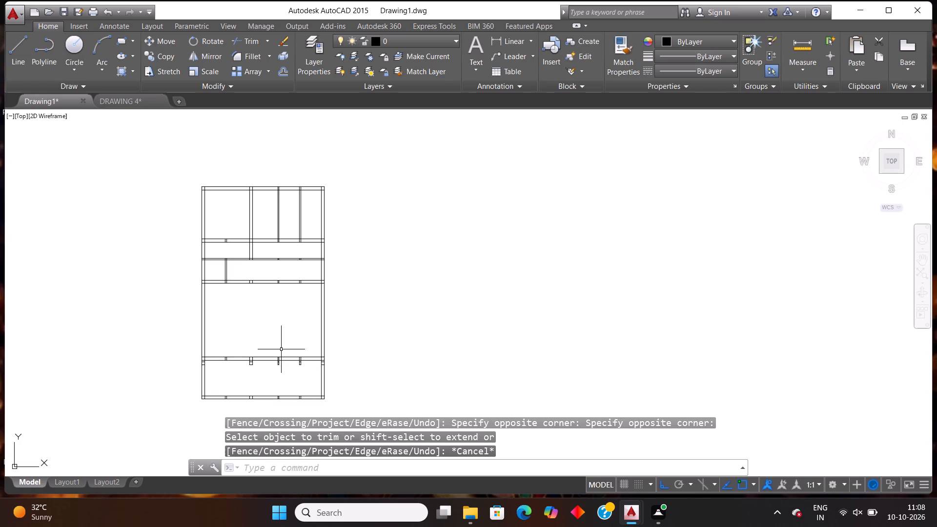
Erase the leftover vertical stubs of the three interior walls at the lower 9" wall, with their selected short cross lines.
scroll(288, 300, down, 1)
scroll(261, 371, up, 2)
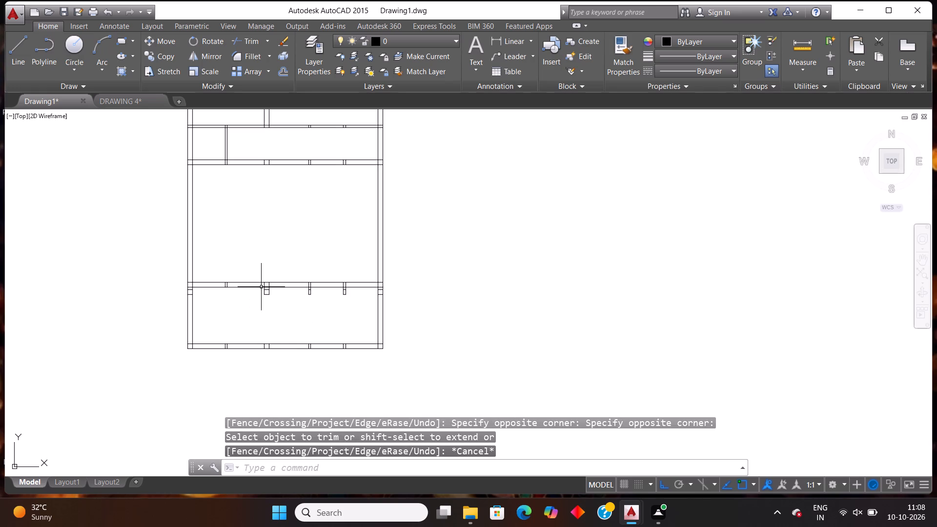
click(266, 295)
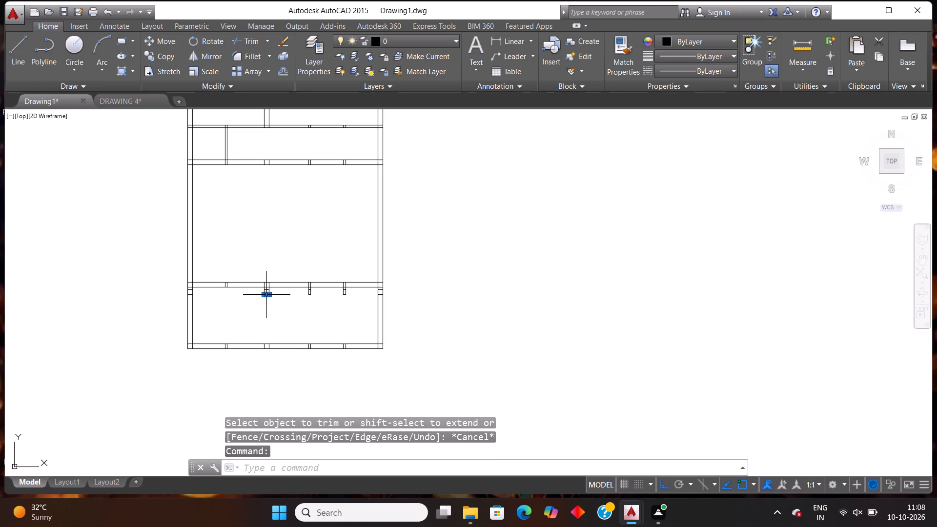
scroll(266, 296, up, 2)
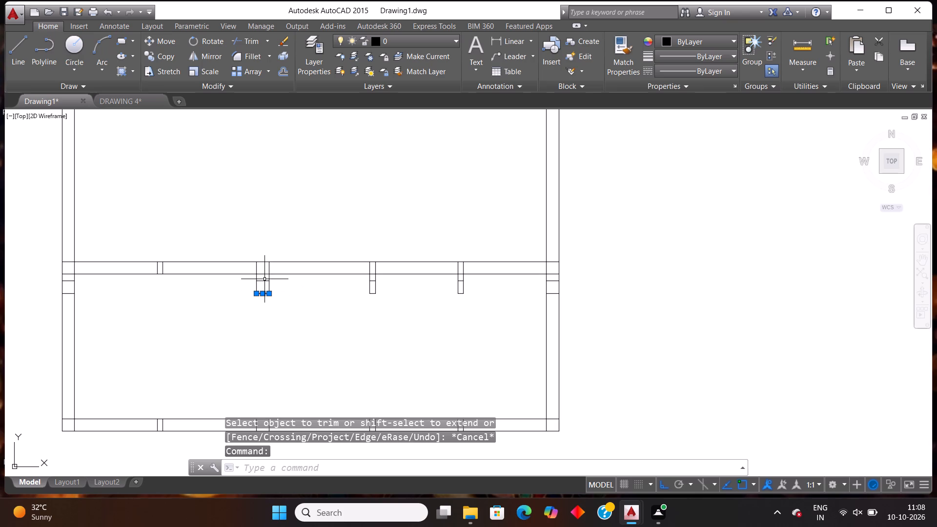
click(265, 282)
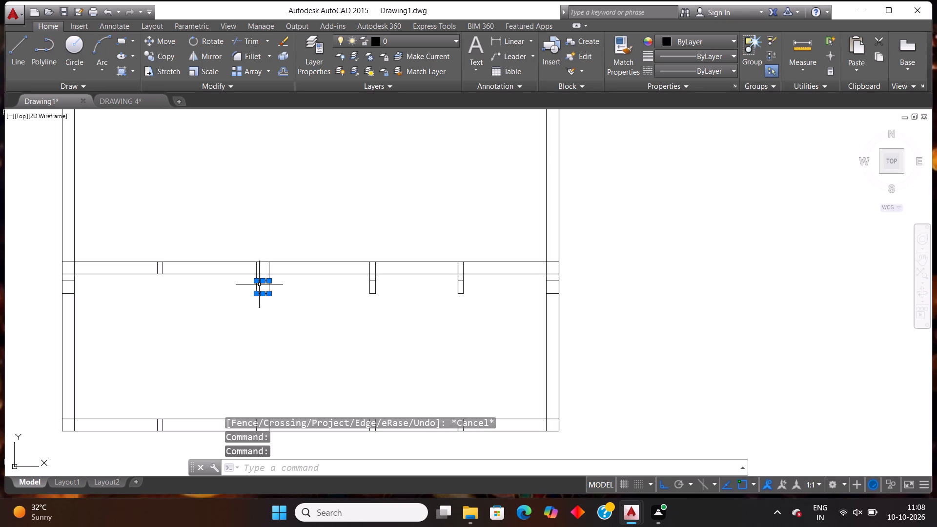
click(257, 285)
click(269, 287)
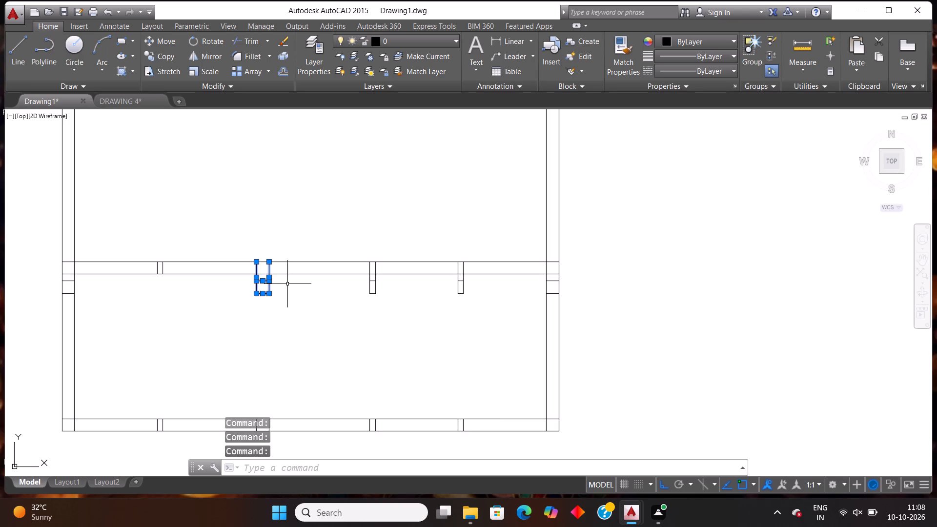
click(370, 290)
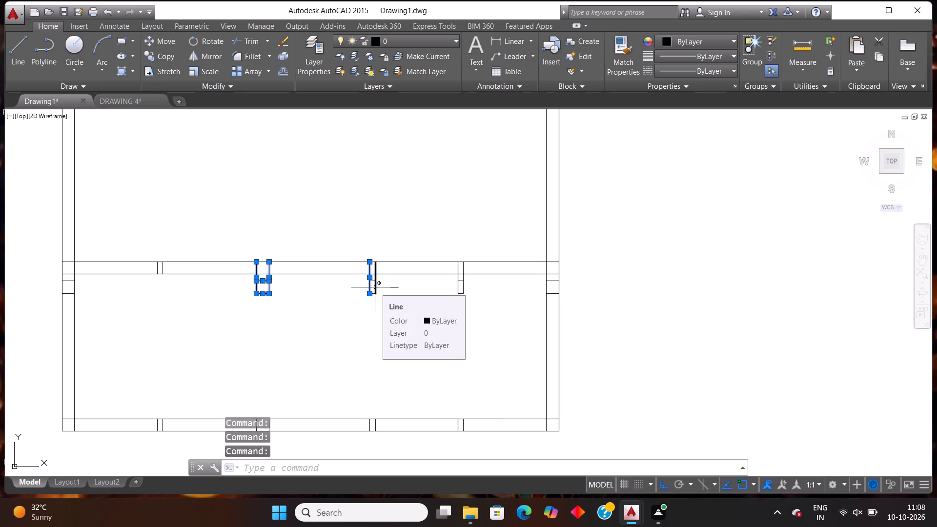
click(375, 287)
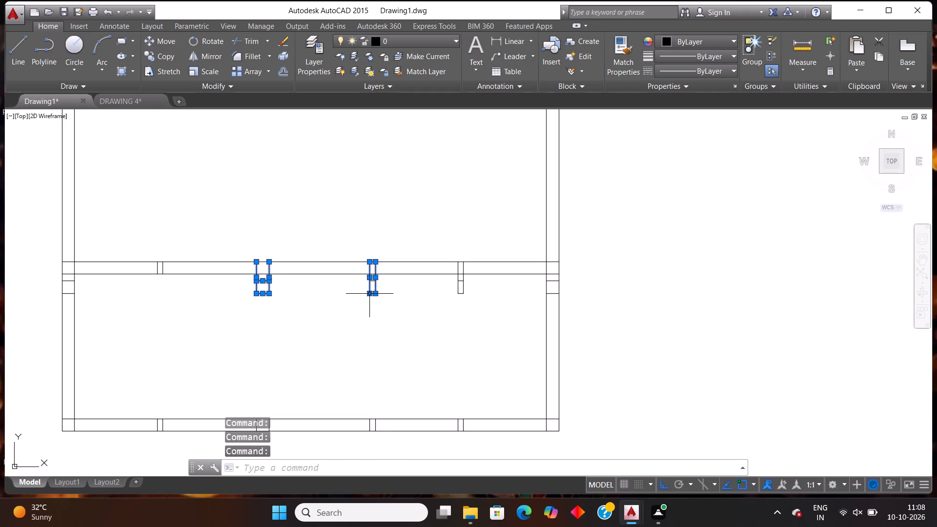
click(461, 292)
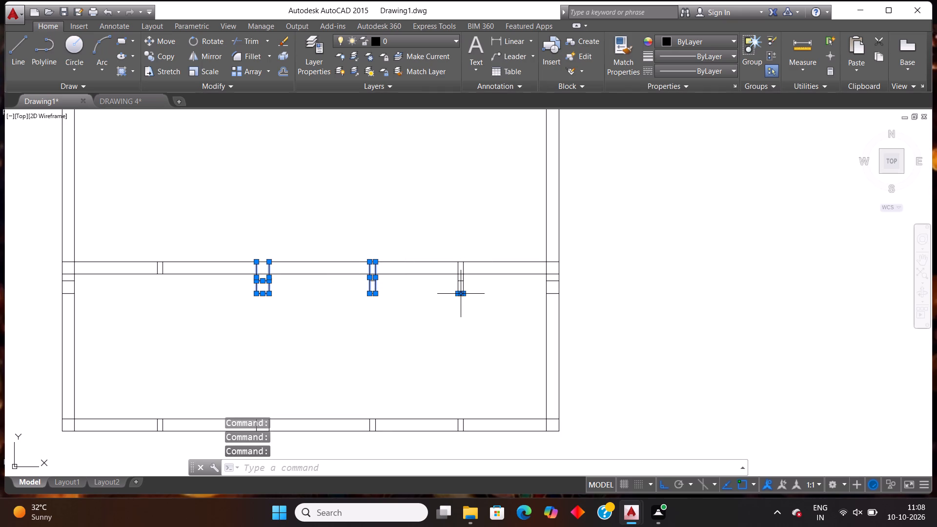
click(462, 285)
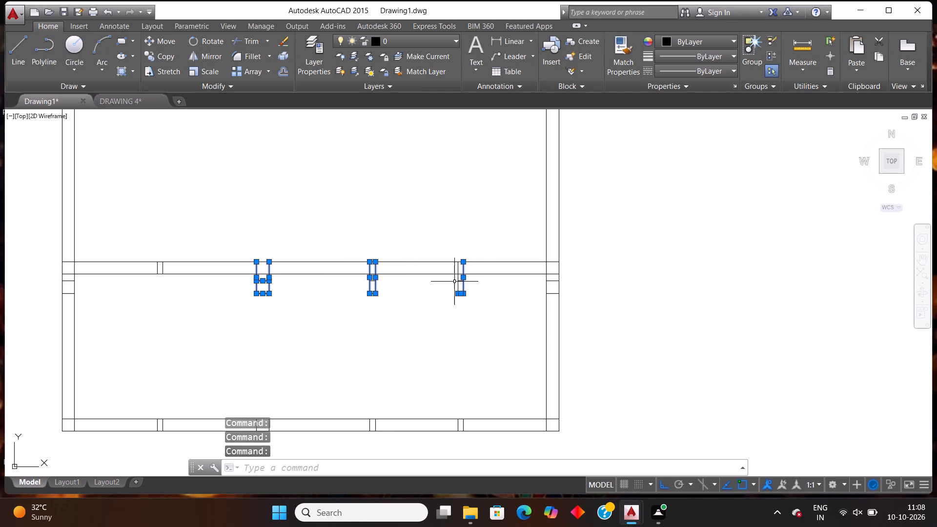
click(458, 278)
key(Delete)
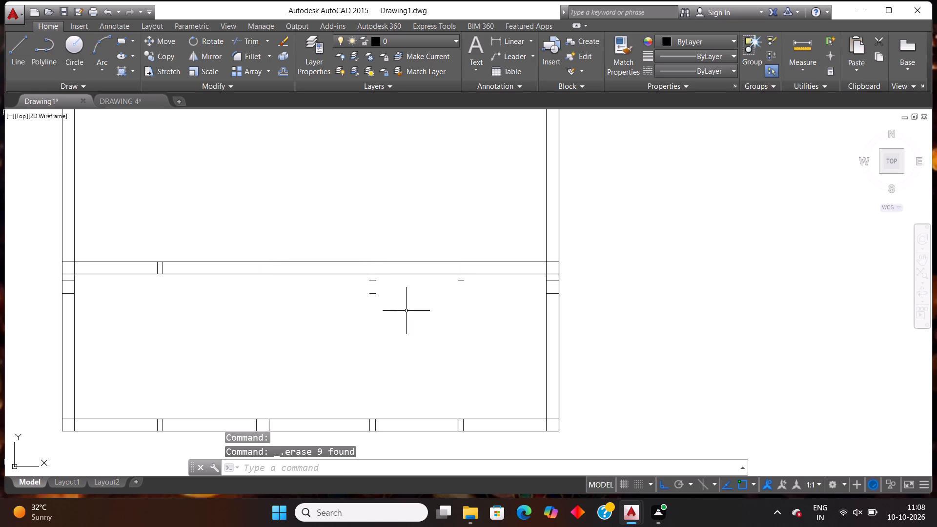
Erase the three stray horizontal dashes below the lower 9" wall and the two vertical partition stubs inside it.
click(406, 311)
click(363, 281)
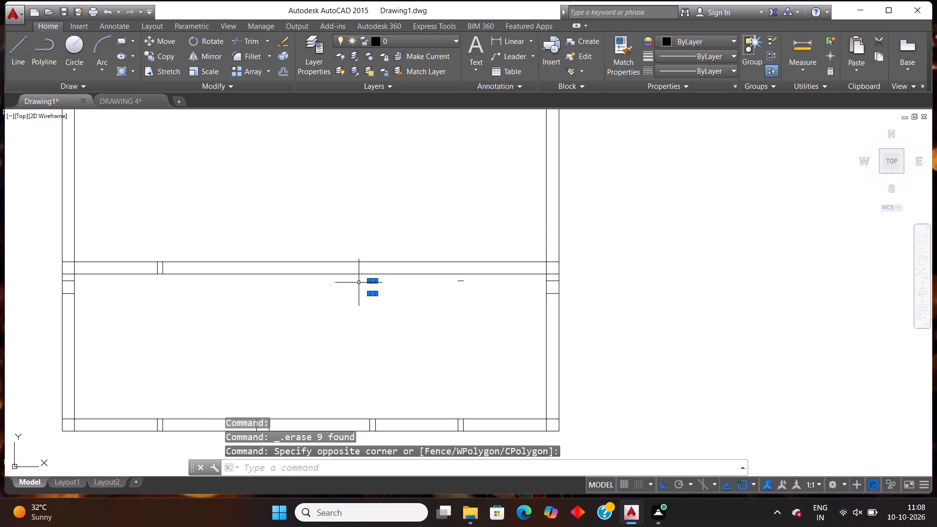
key(Delete)
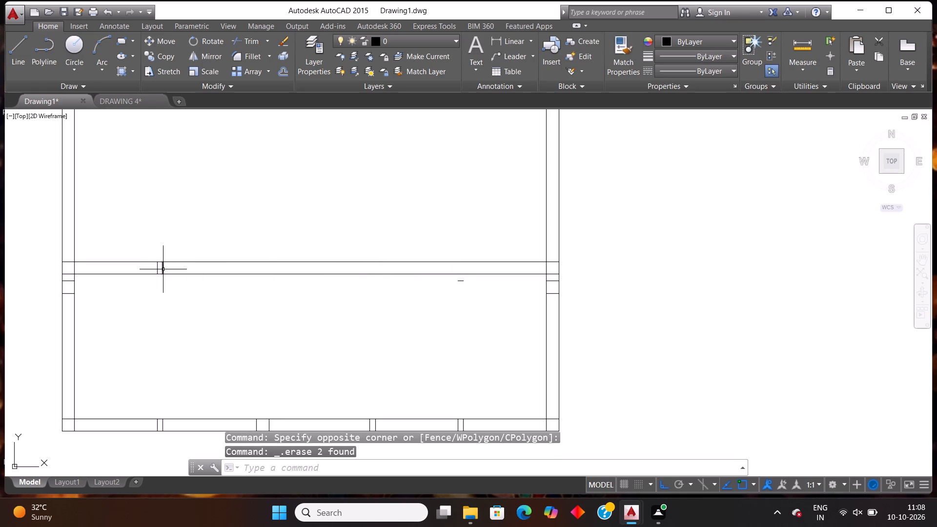
click(163, 268)
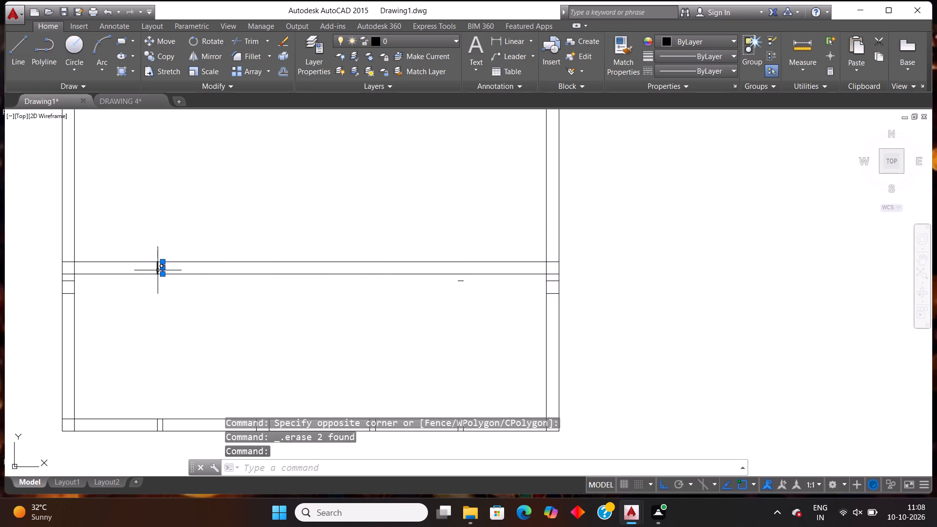
click(158, 270)
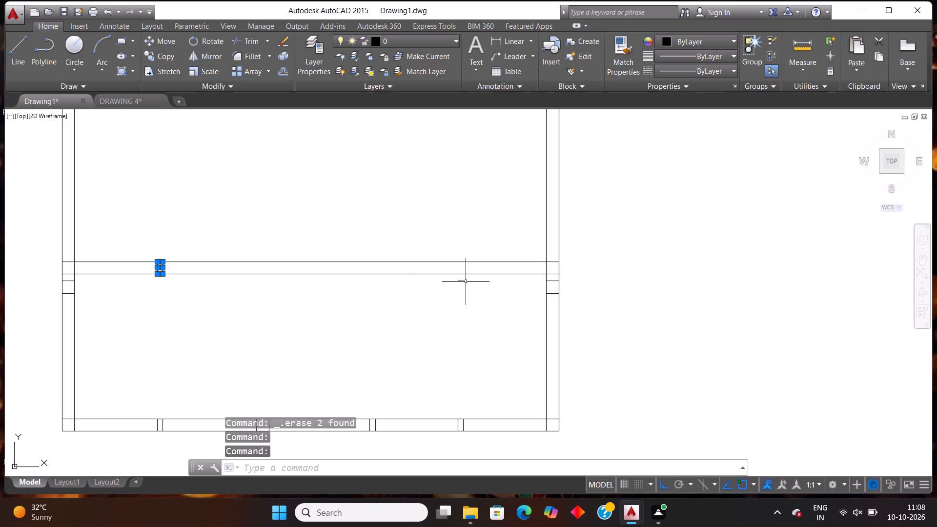
click(463, 282)
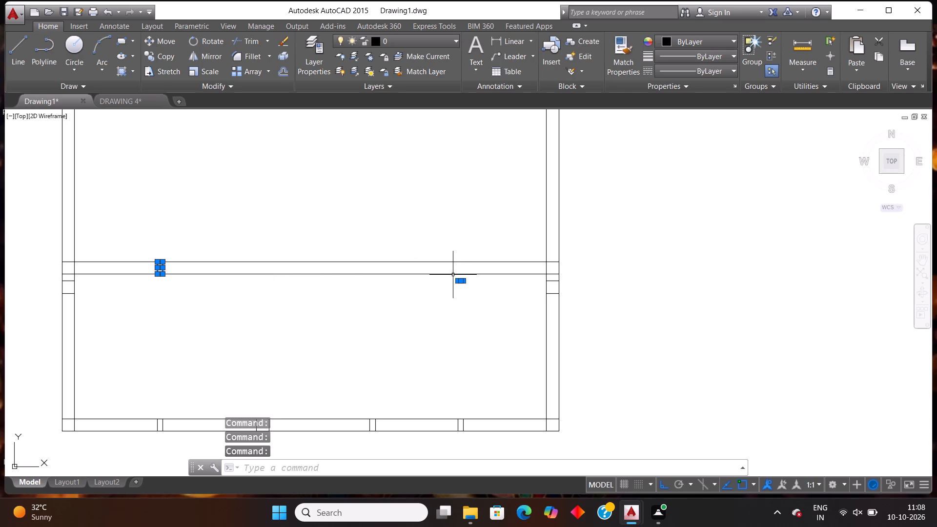
key(Delete)
Erase the two short lines crossing the right outer wall and the two crossing the left outer wall just below the lower 9" wall.
scroll(559, 311, up, 2)
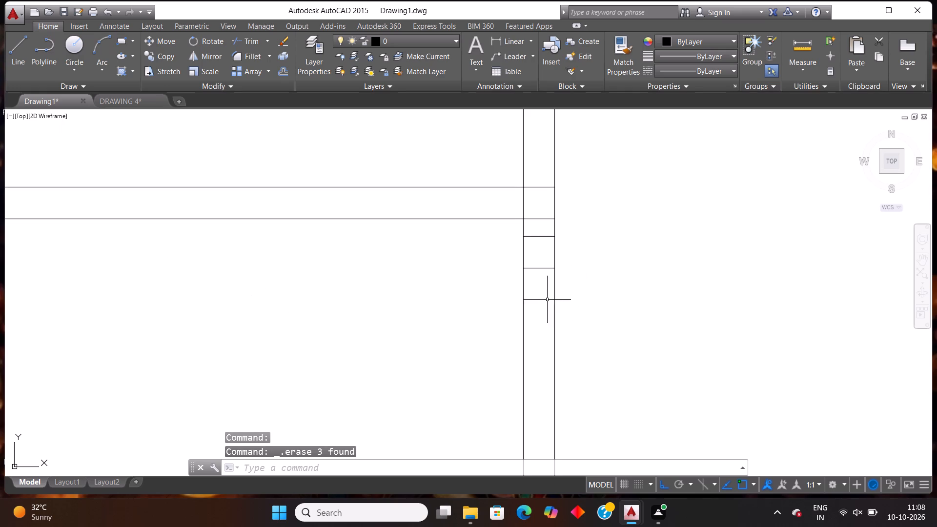
click(541, 267)
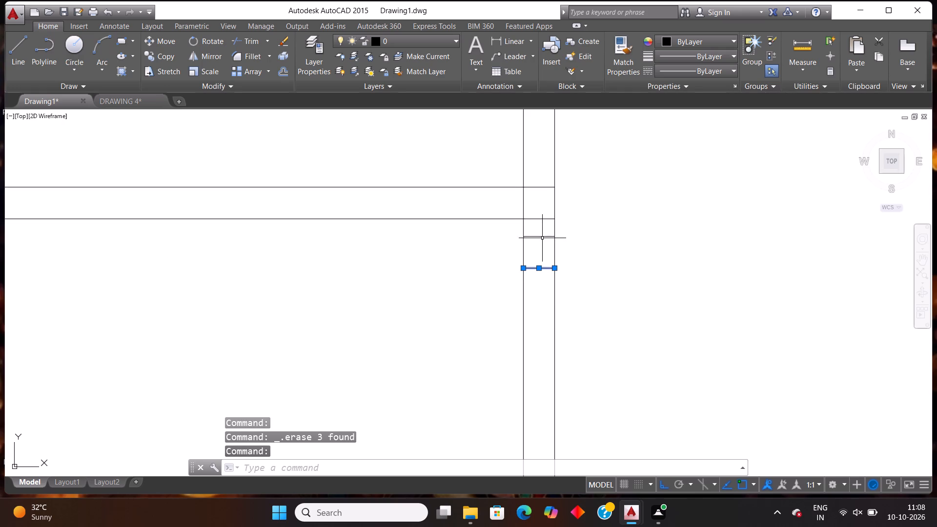
click(543, 236)
key(Delete)
scroll(556, 202, down, 2)
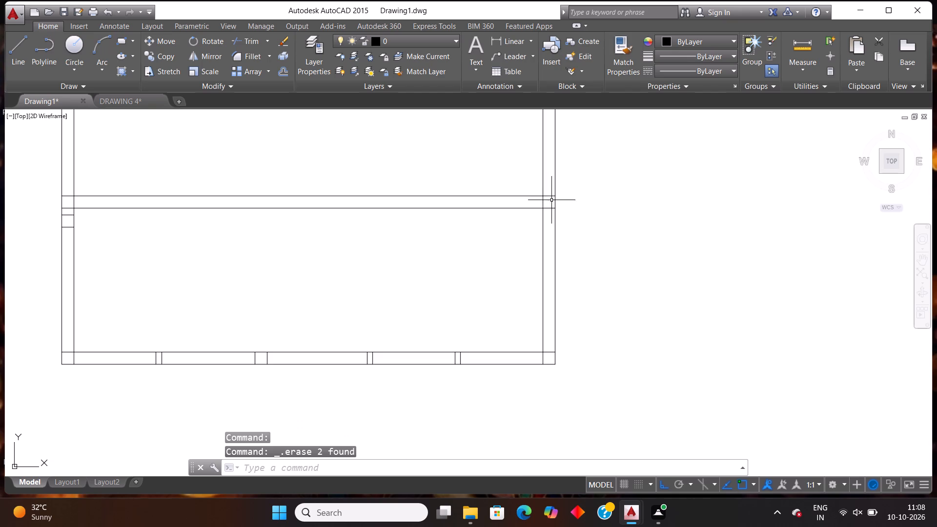
scroll(278, 224, down, 1)
scroll(152, 227, up, 3)
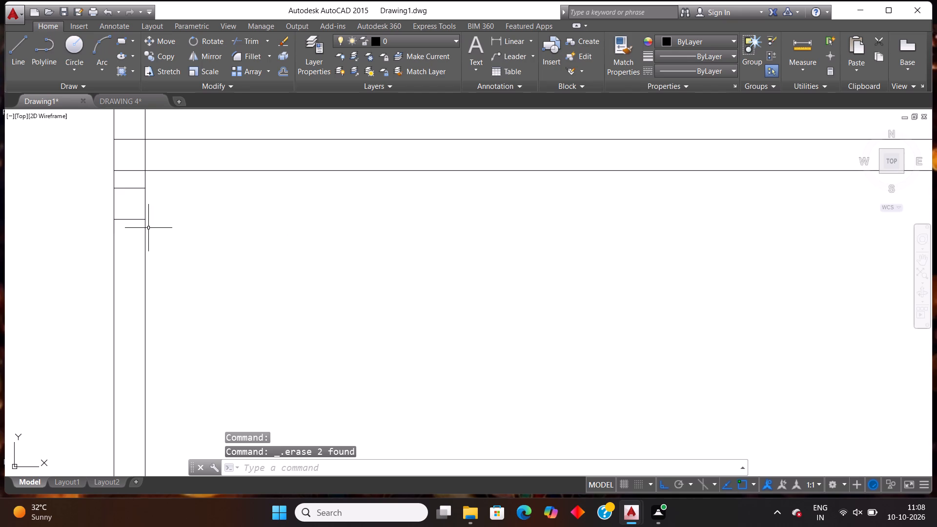
click(122, 220)
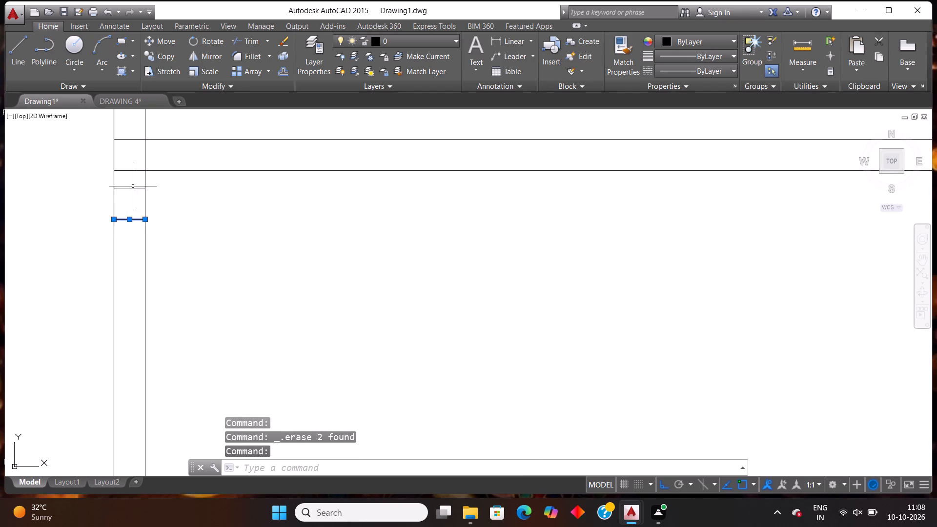
click(141, 188)
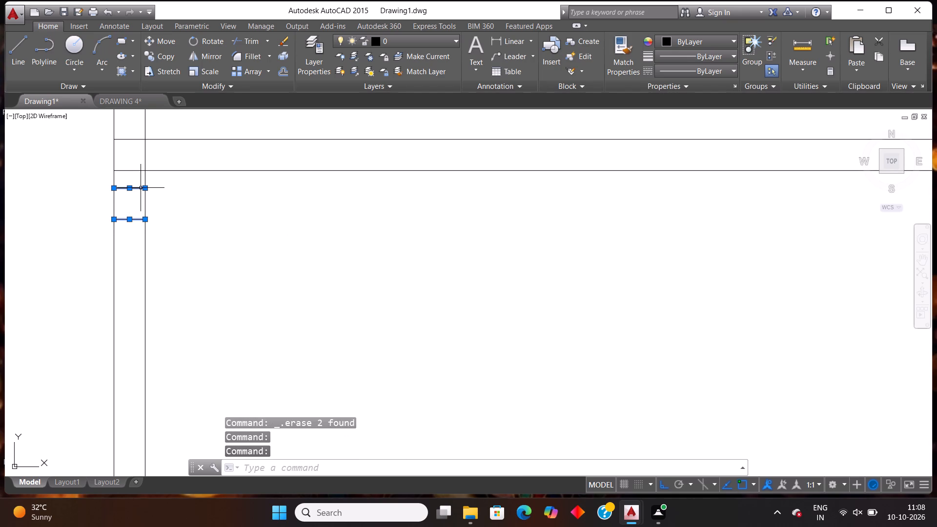
key(Delete)
Erase the six vertical partition stubs inside the 9" horizontal wall directly above the large 18' room.
scroll(205, 146, down, 2)
scroll(232, 174, down, 3)
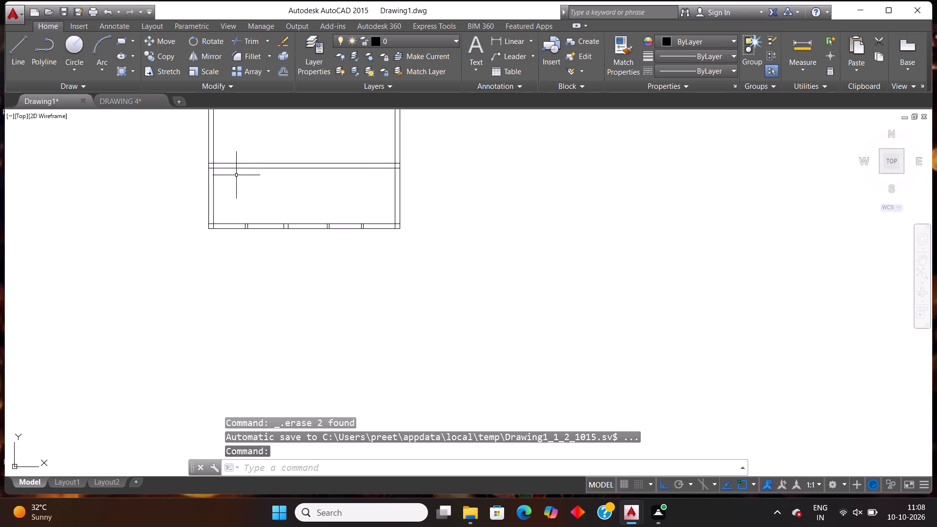
scroll(236, 175, down, 5)
scroll(250, 139, up, 2)
scroll(216, 170, up, 2)
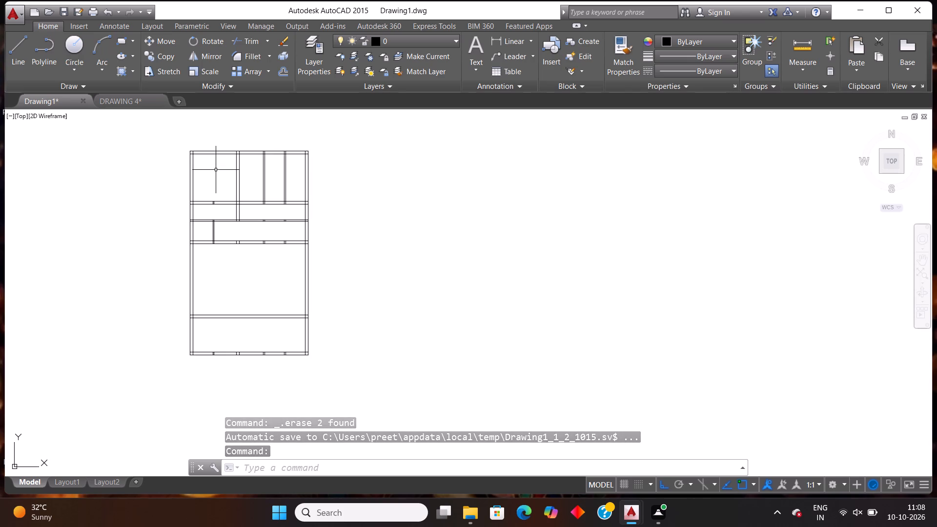
scroll(238, 244, up, 4)
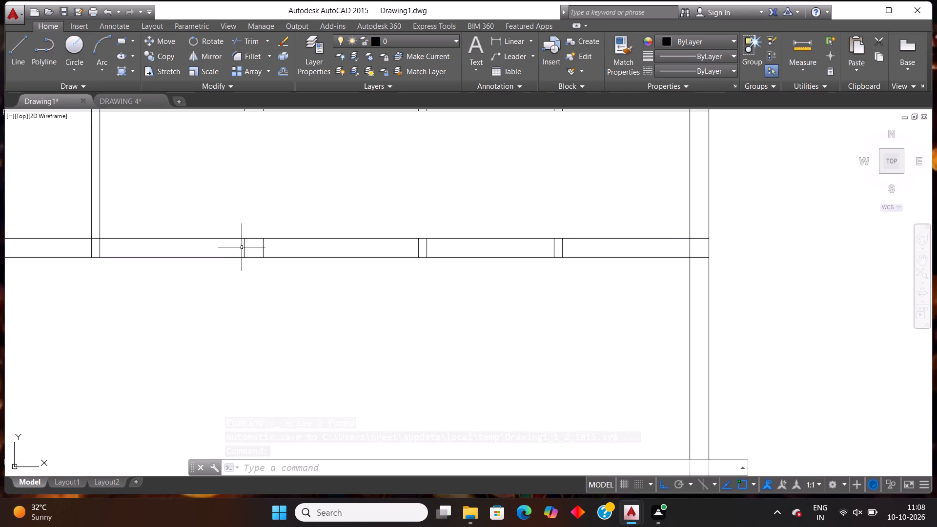
click(244, 250)
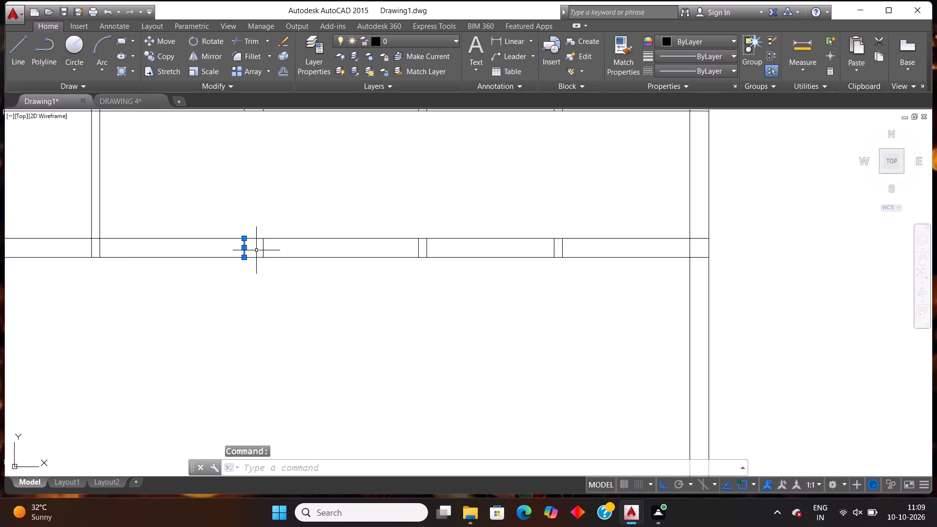
click(263, 247)
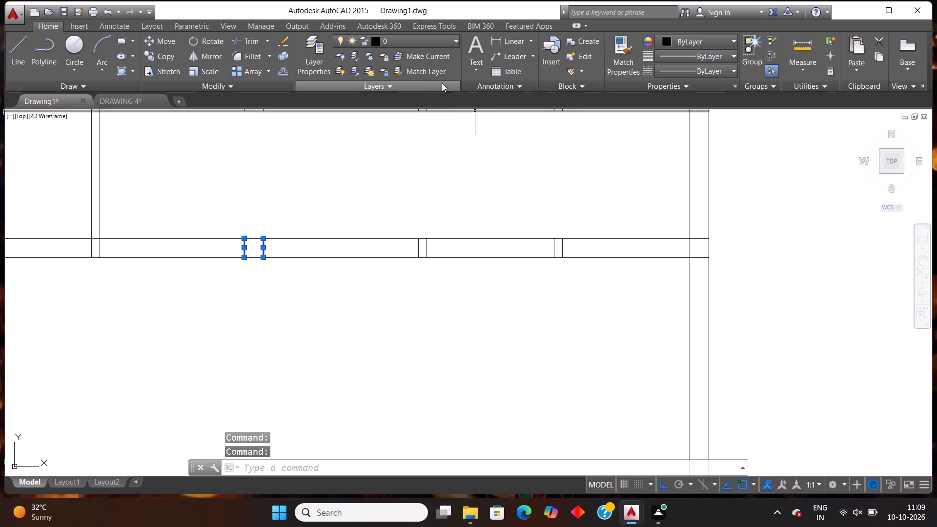
click(419, 245)
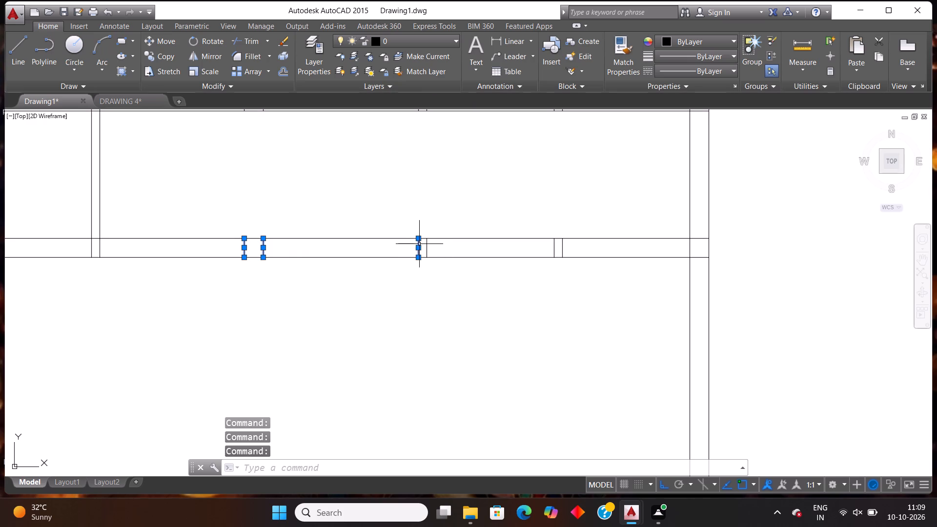
click(426, 243)
click(554, 254)
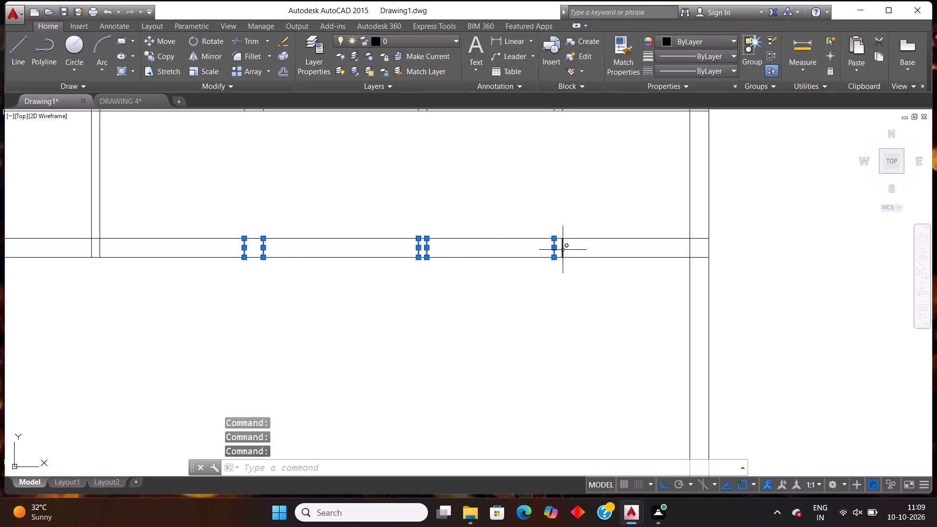
click(563, 250)
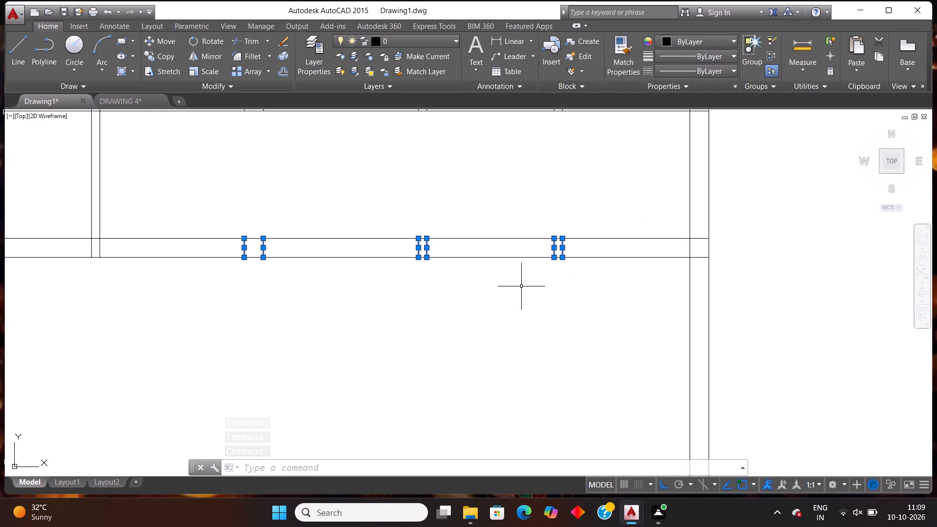
key(Delete)
Erase the two partition stubs in the 9" wall below the upper-left room and the four inside the 4" horizontal wall.
scroll(480, 256, down, 3)
scroll(346, 116, down, 2)
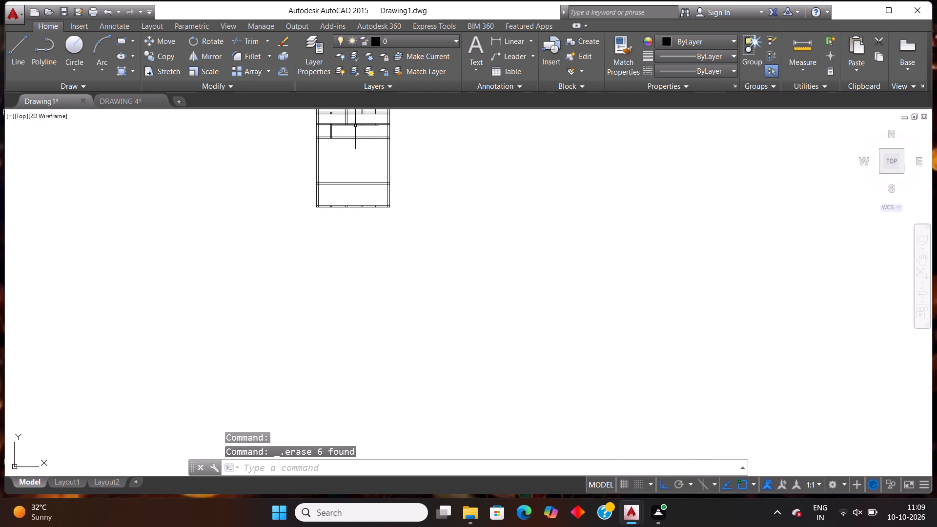
scroll(353, 129, down, 3)
scroll(357, 113, up, 5)
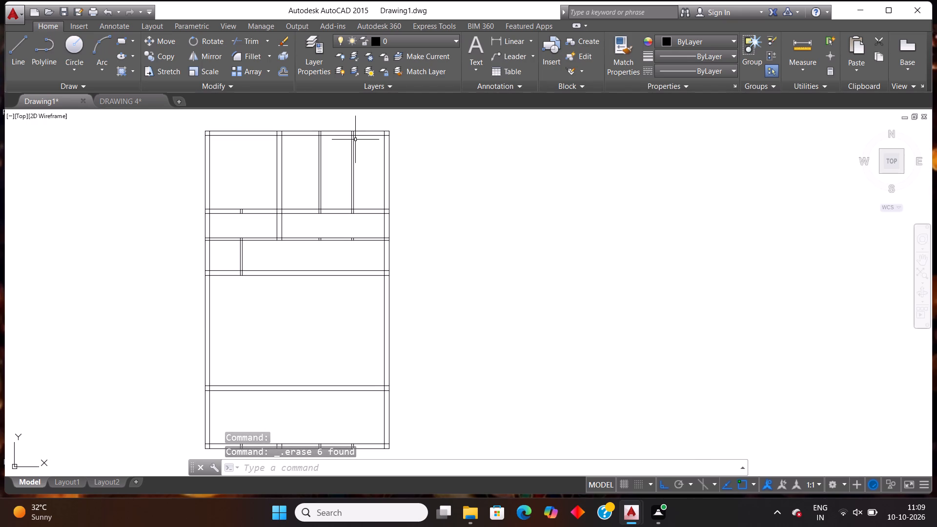
scroll(331, 212, up, 2)
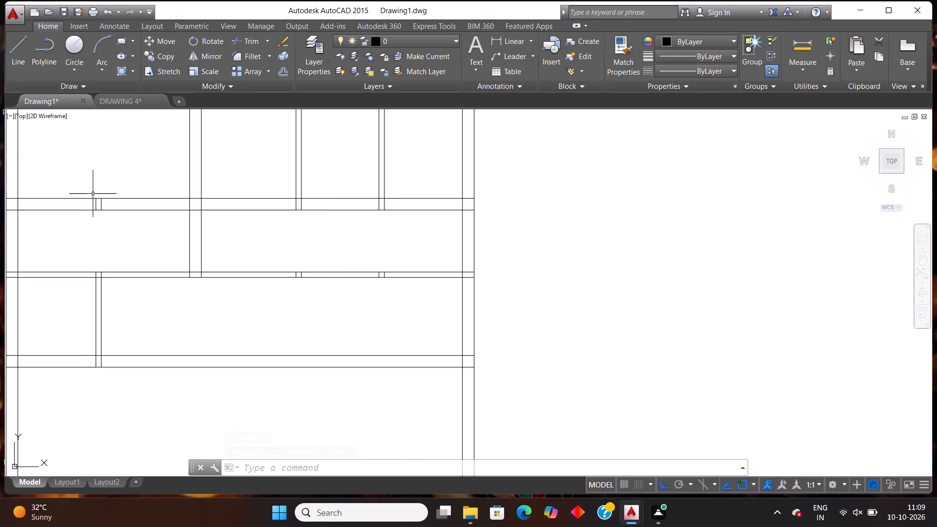
click(95, 203)
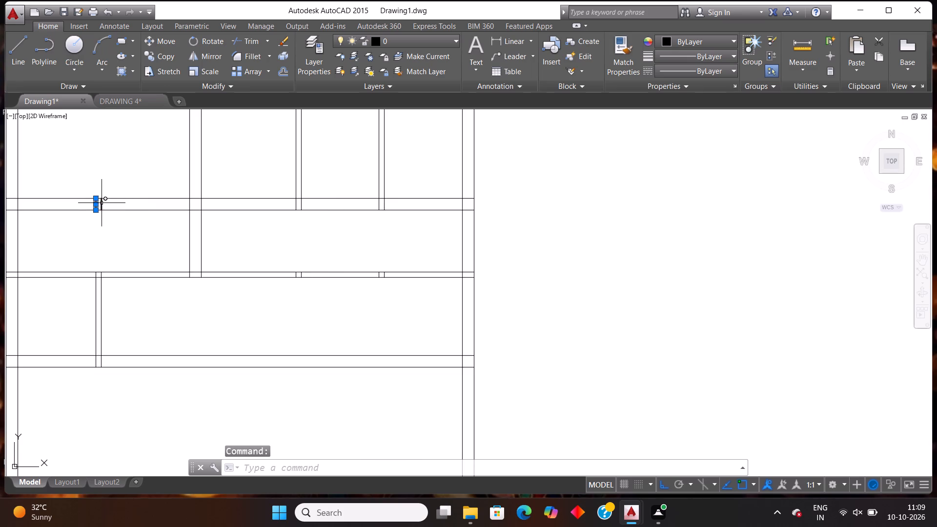
click(102, 203)
scroll(269, 266, up, 2)
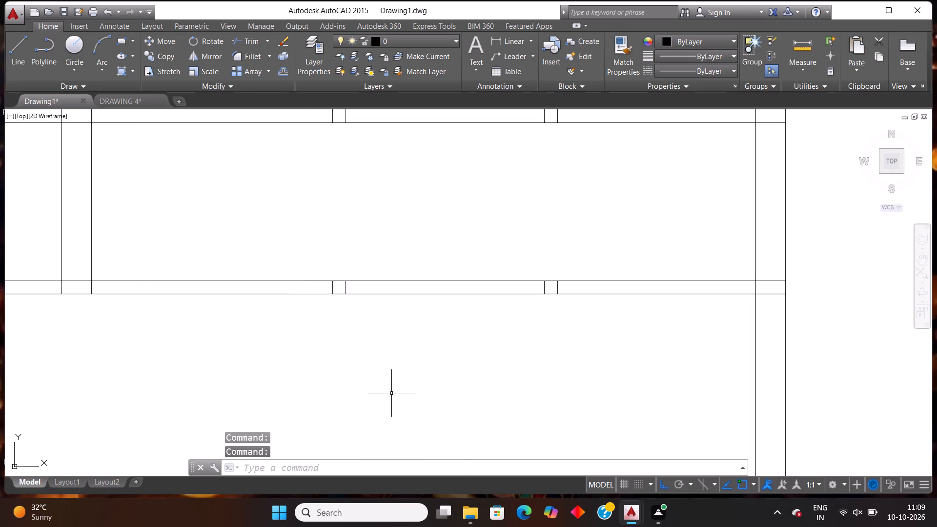
click(333, 288)
click(346, 284)
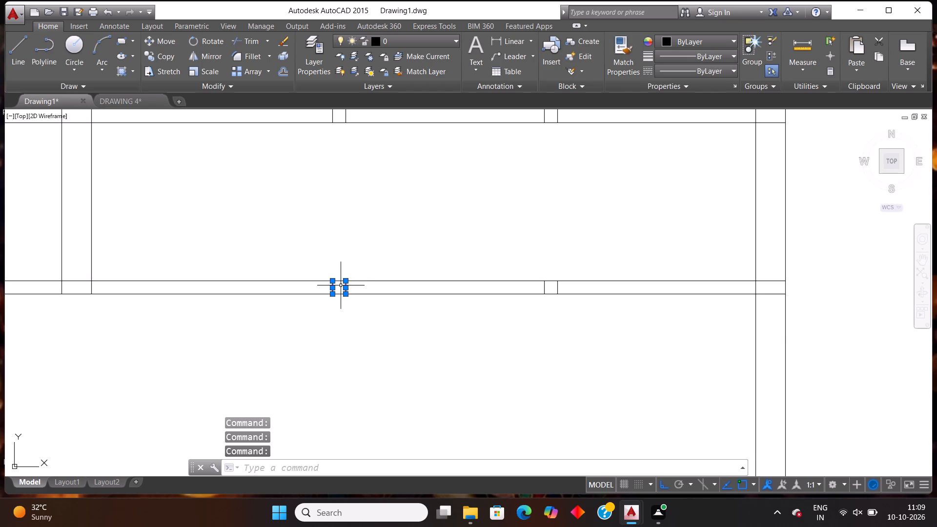
key(Delete)
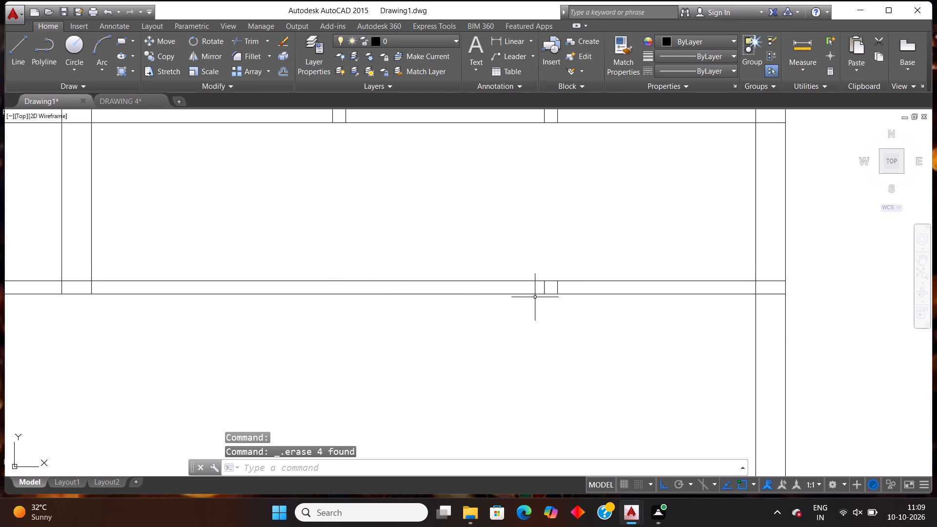
click(545, 287)
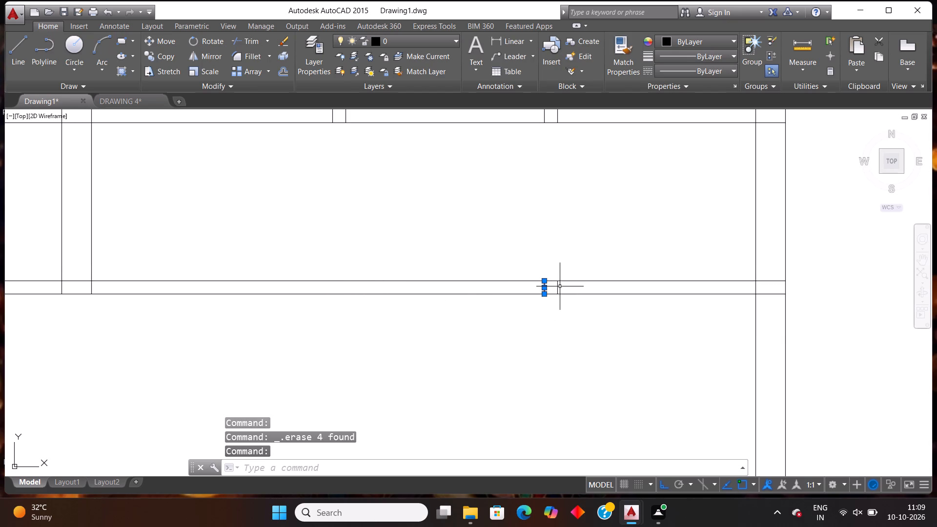
click(557, 286)
key(Delete)
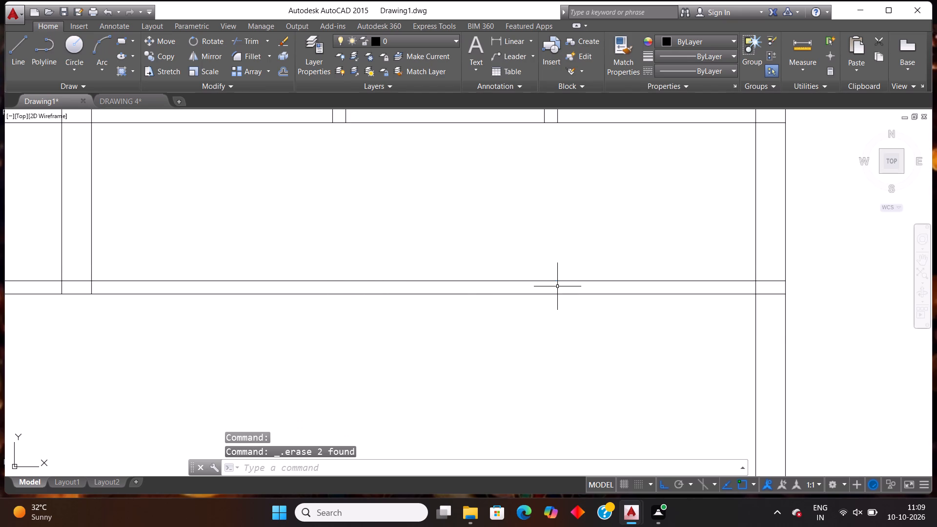
Erase the eight vertical partition stubs inside the bottom outer 9" wall.
scroll(569, 234, down, 5)
scroll(500, 378, up, 1)
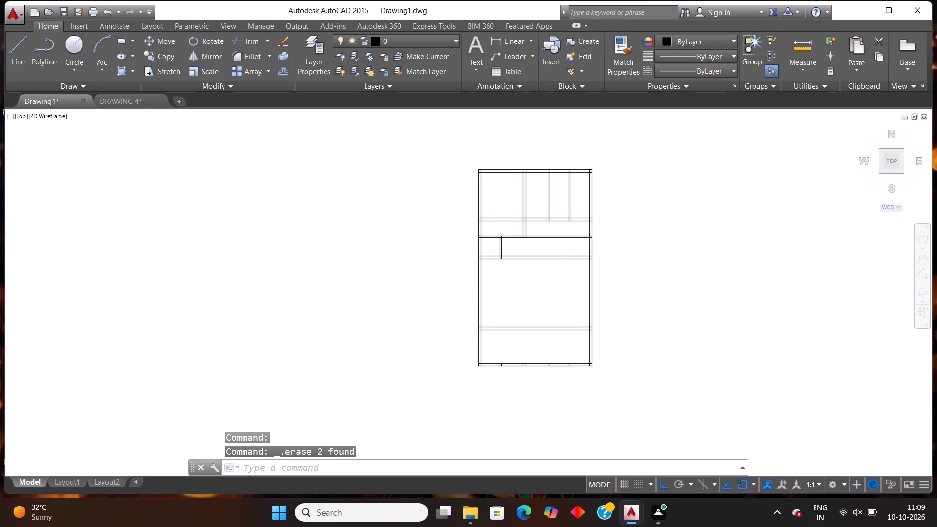
scroll(500, 378, up, 5)
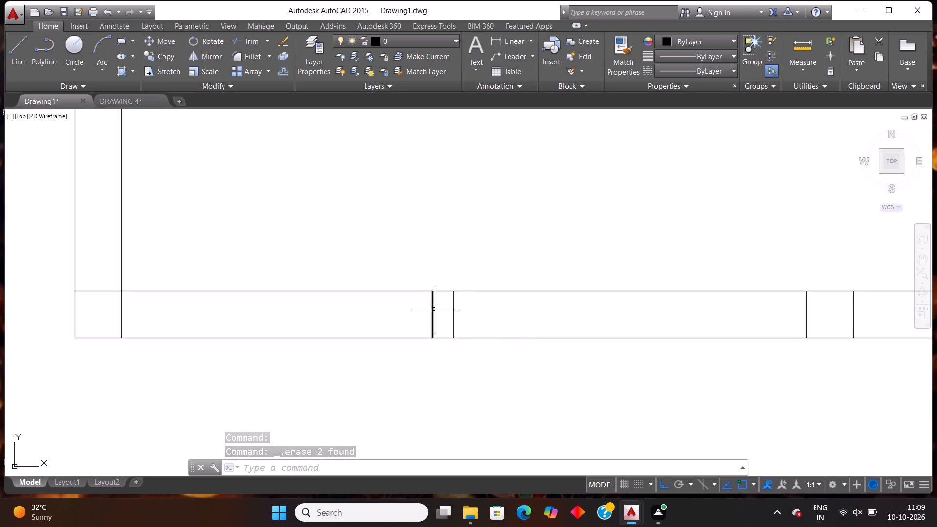
click(433, 312)
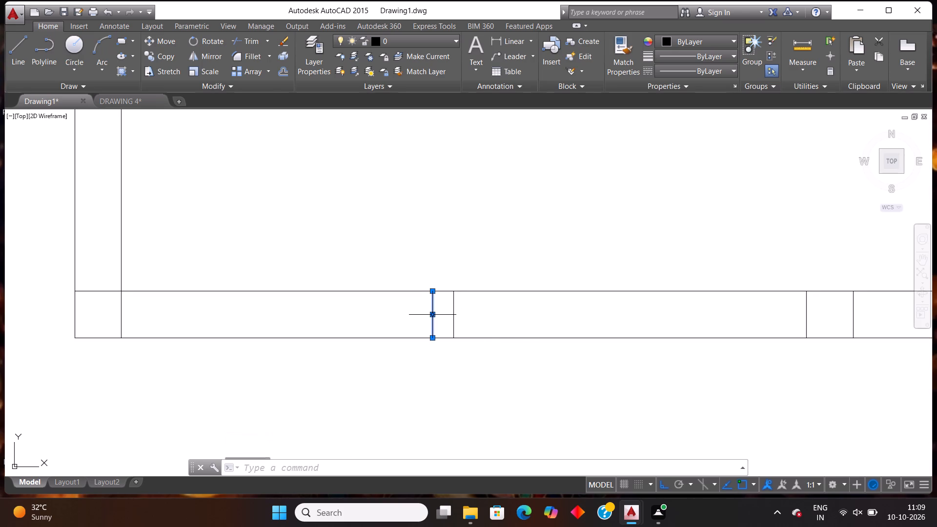
click(455, 308)
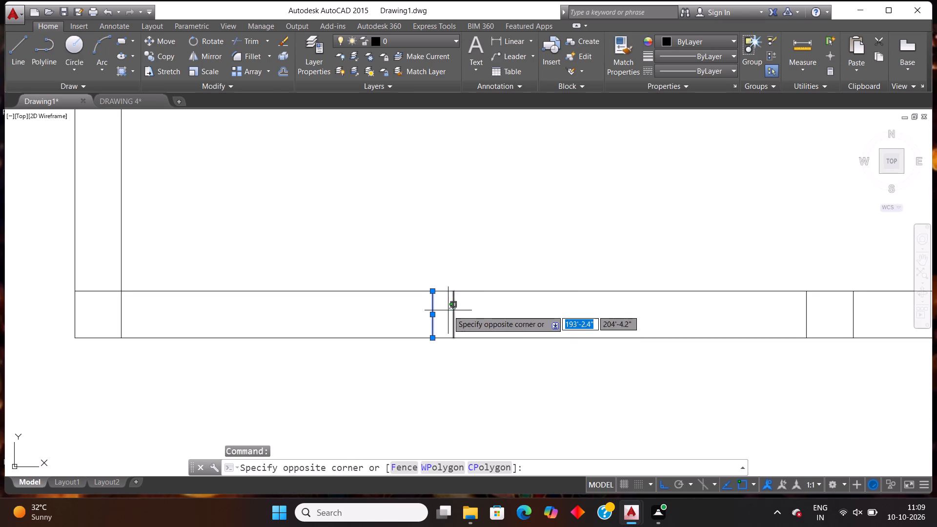
click(448, 310)
scroll(449, 311, down, 4)
scroll(554, 313, up, 2)
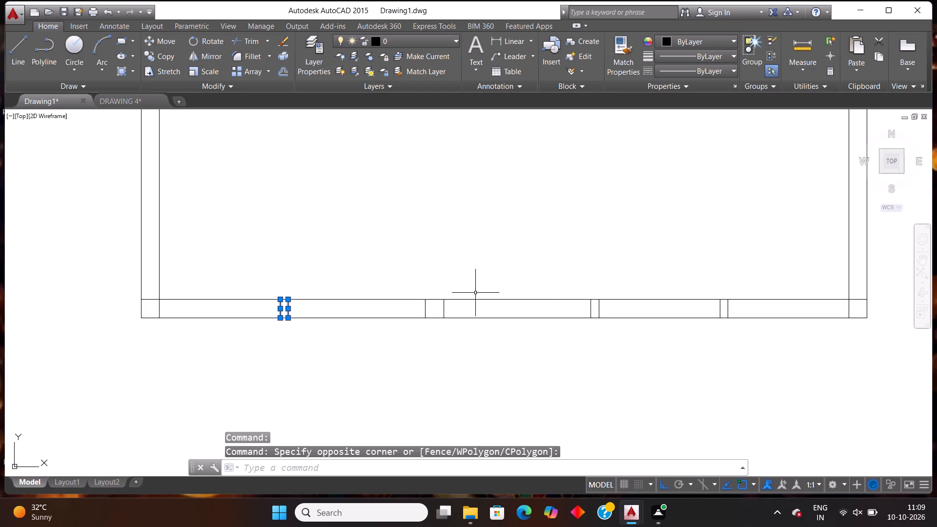
click(424, 312)
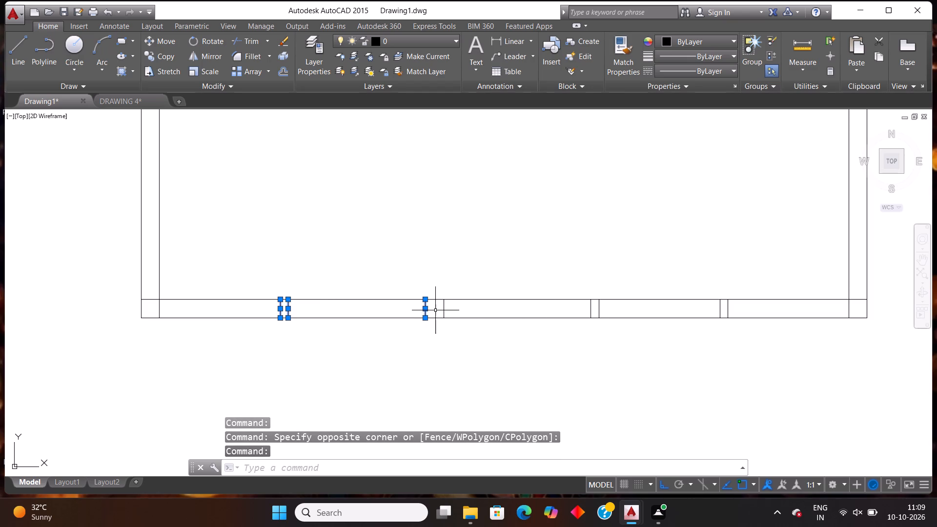
click(444, 308)
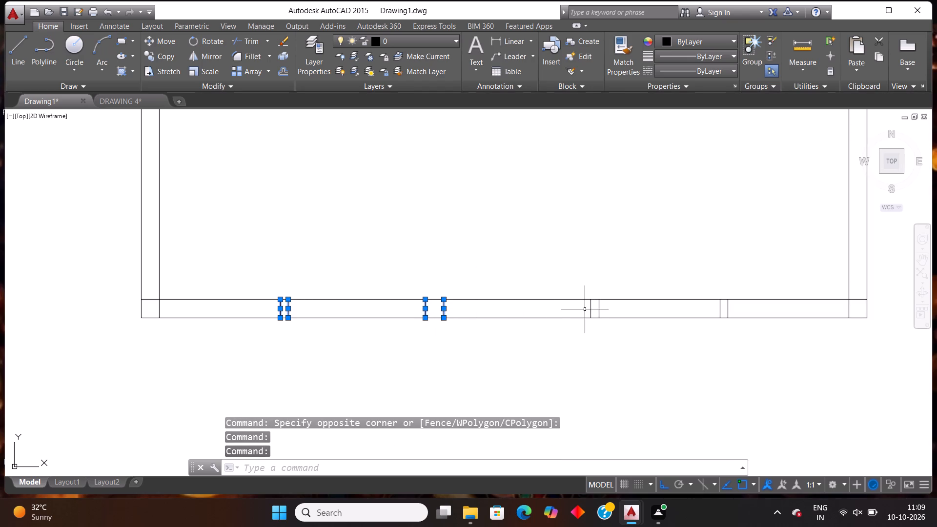
click(591, 308)
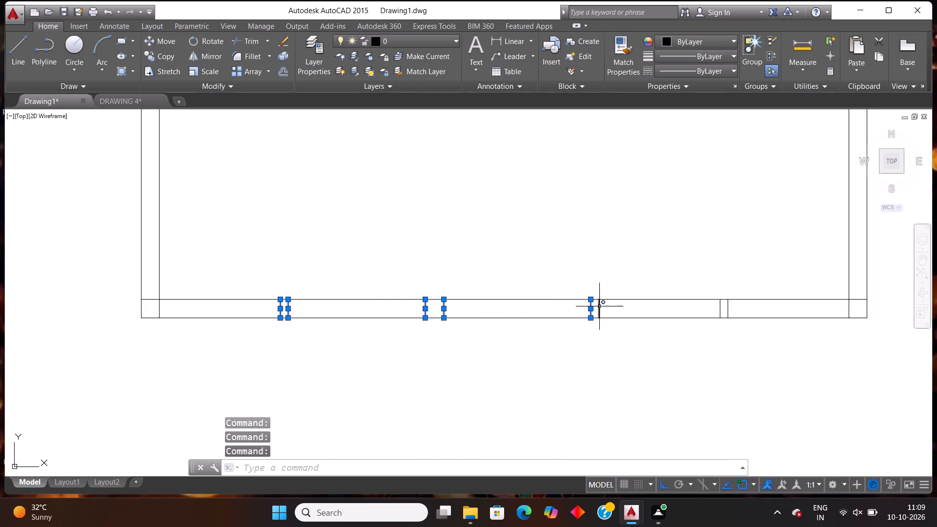
click(599, 306)
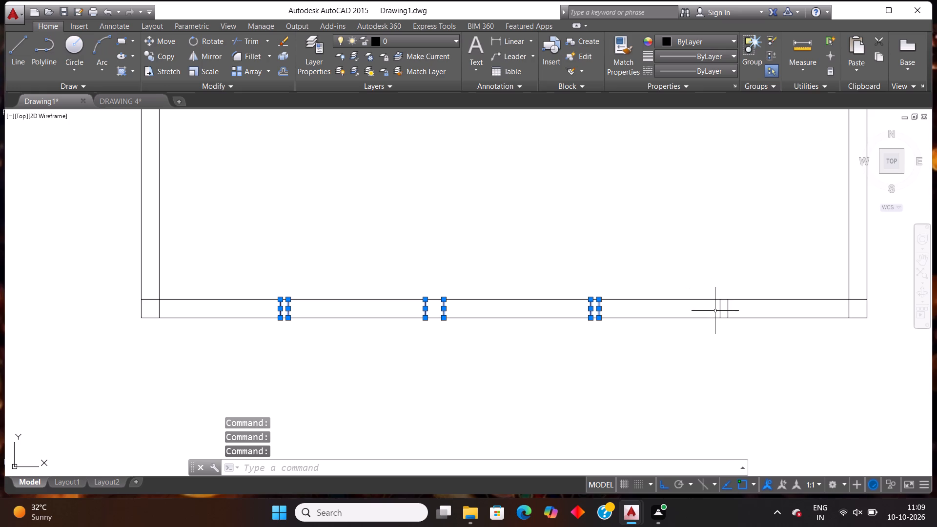
click(719, 310)
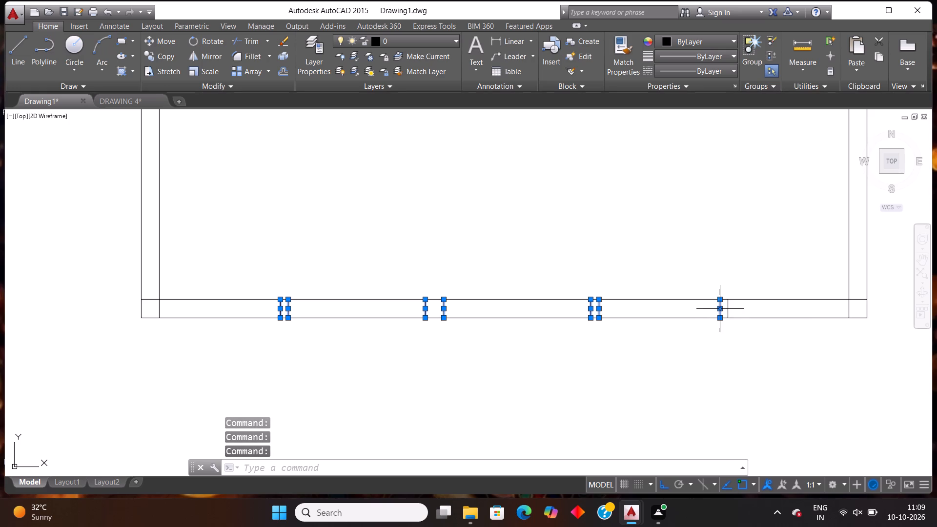
click(729, 310)
key(Delete)
Offset the inner line of the left outer wall 15'9" into the plan.
scroll(564, 293, down, 5)
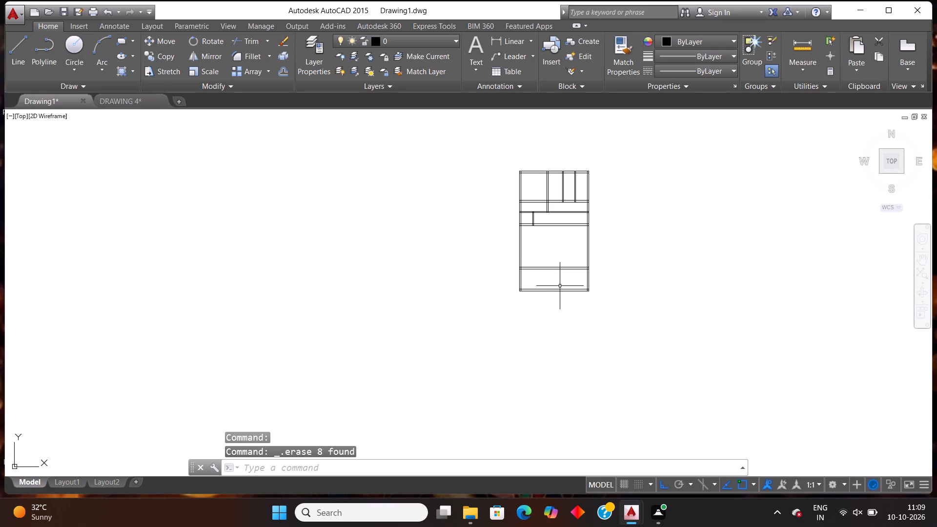
scroll(631, 221, up, 1)
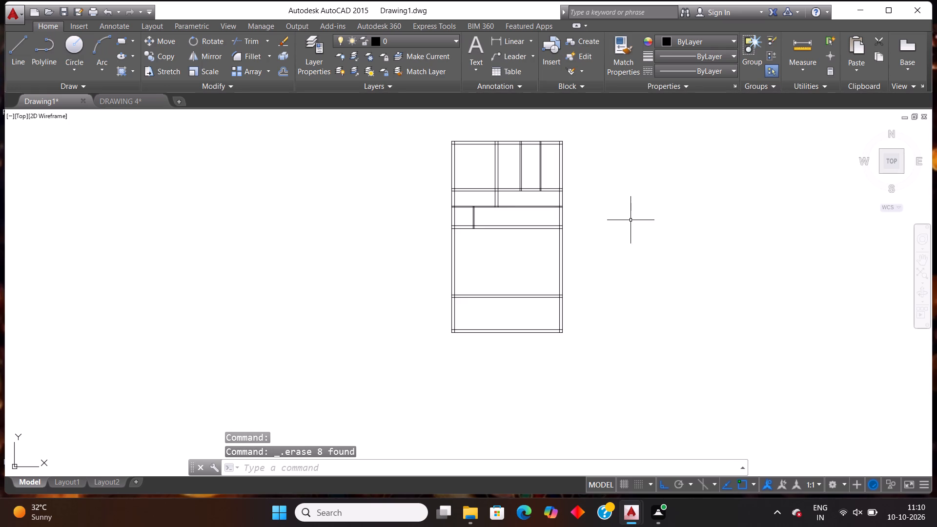
key(Escape)
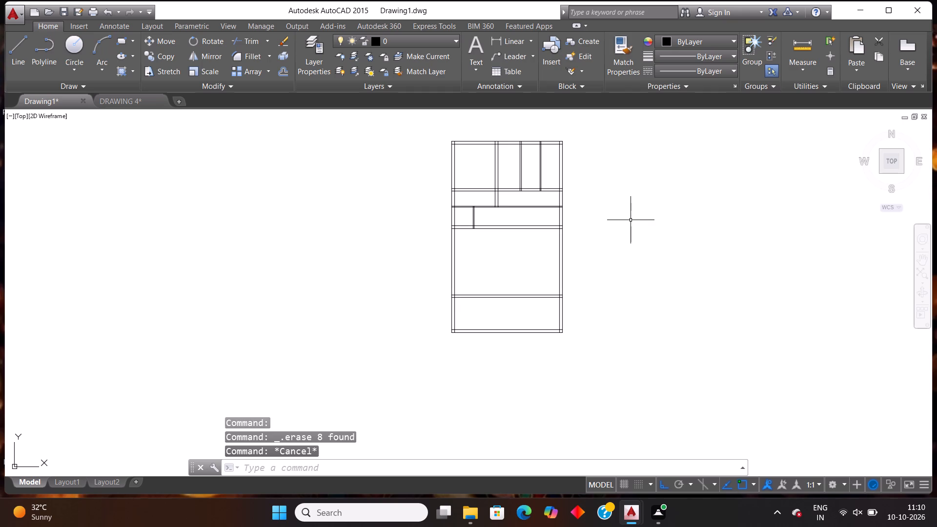
text(off)
key(Return)
key(Return)
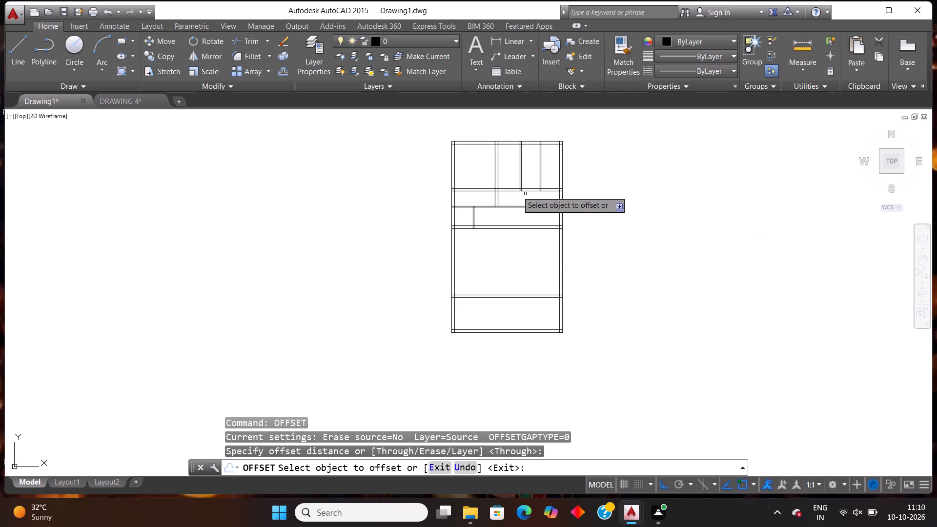
click(454, 266)
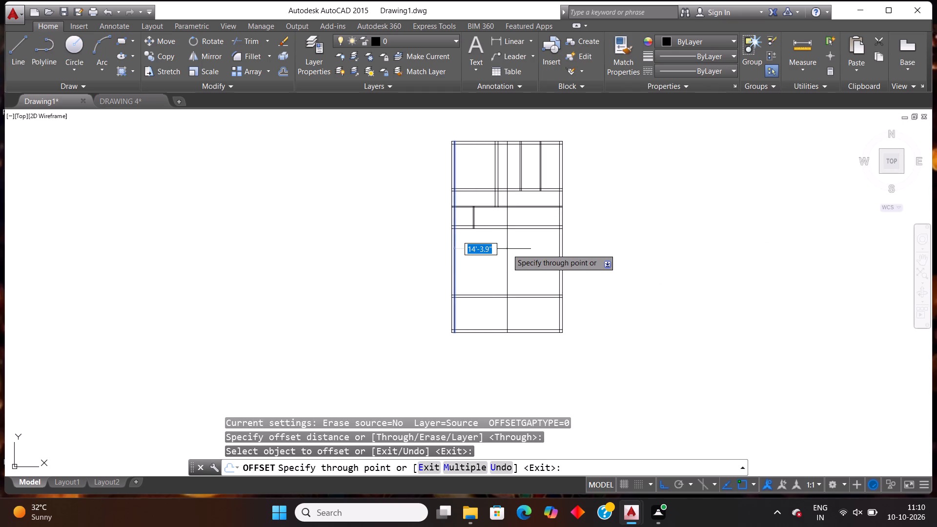
text(15'9")
key(Return)
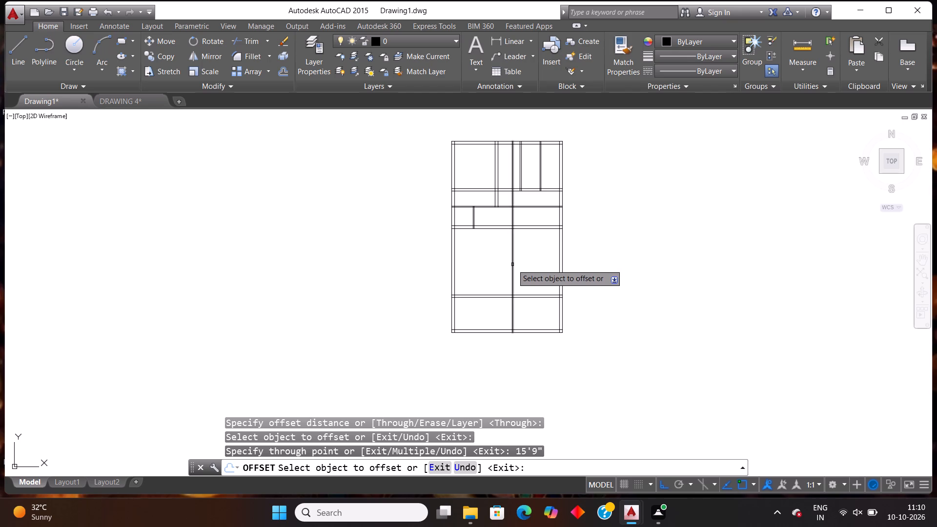
Offset the new full-height vertical line 9" toward the left outer wall to form a 9" wall.
click(512, 264)
text(9")
key(Return)
key(Escape)
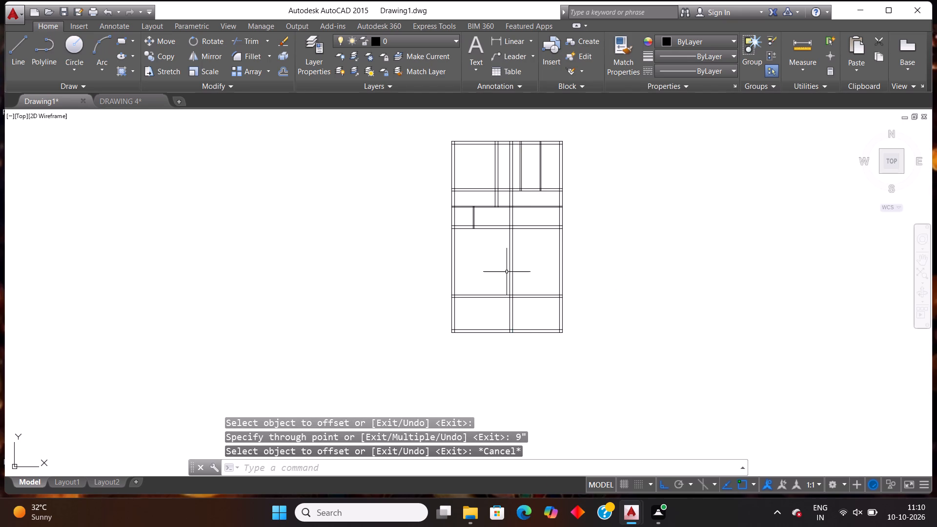
Trim both lines of the new vertical 9" wall out of the bottom room.
text(tr)
key(Return)
key(Return)
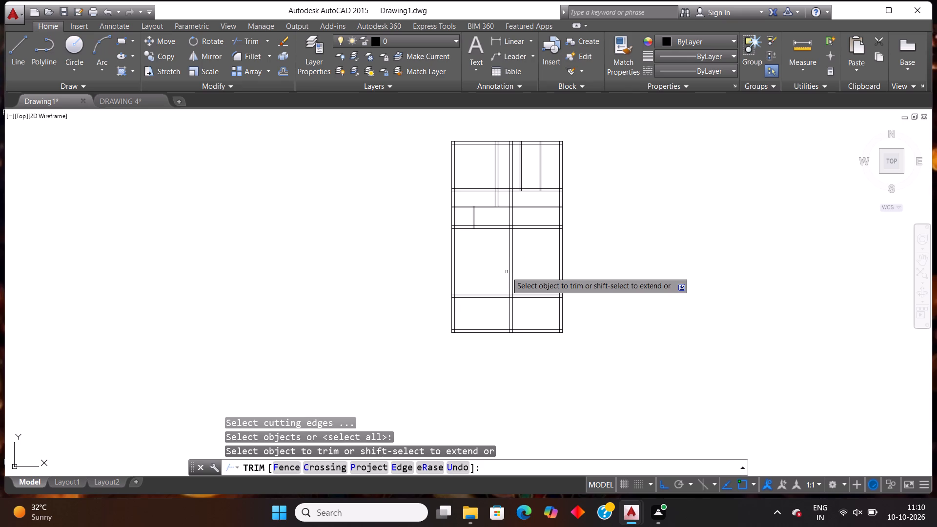
click(497, 312)
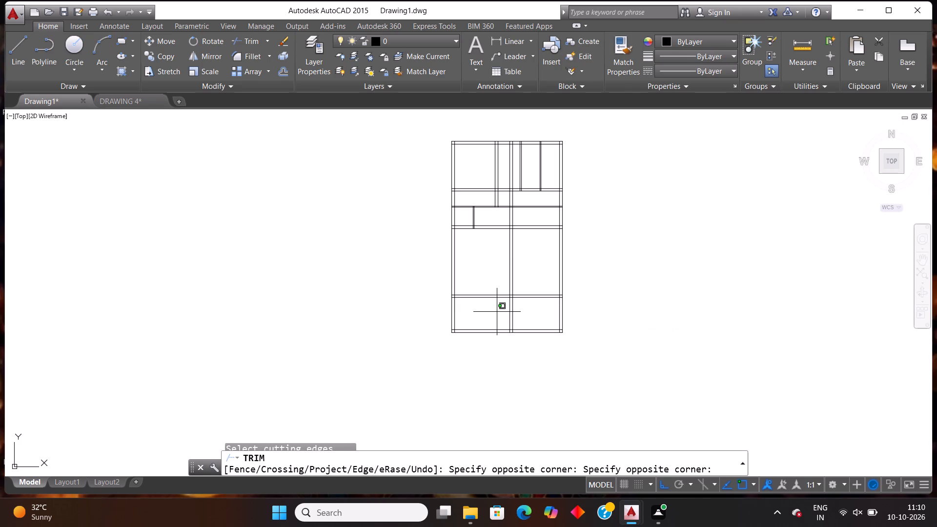
click(537, 308)
Trim the same vertical 9" wall out of the three bands above the large middle rooms, keeping it only between those rooms.
scroll(516, 315, up, 2)
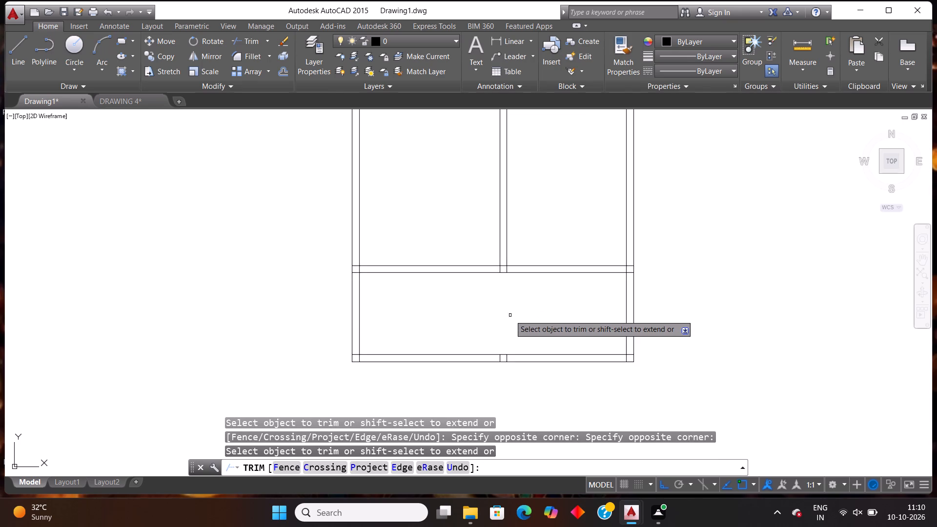
scroll(510, 315, down, 3)
scroll(515, 219, up, 3)
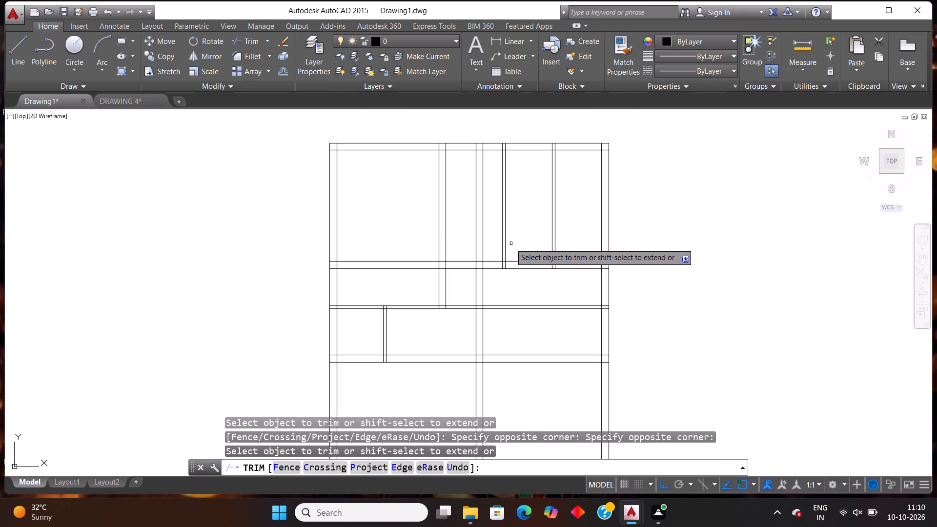
click(465, 232)
click(485, 226)
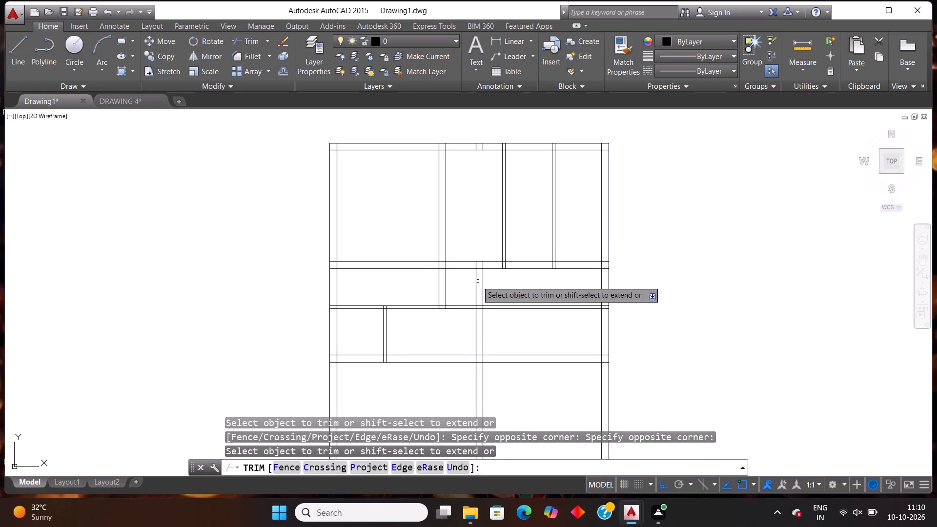
click(468, 287)
click(510, 283)
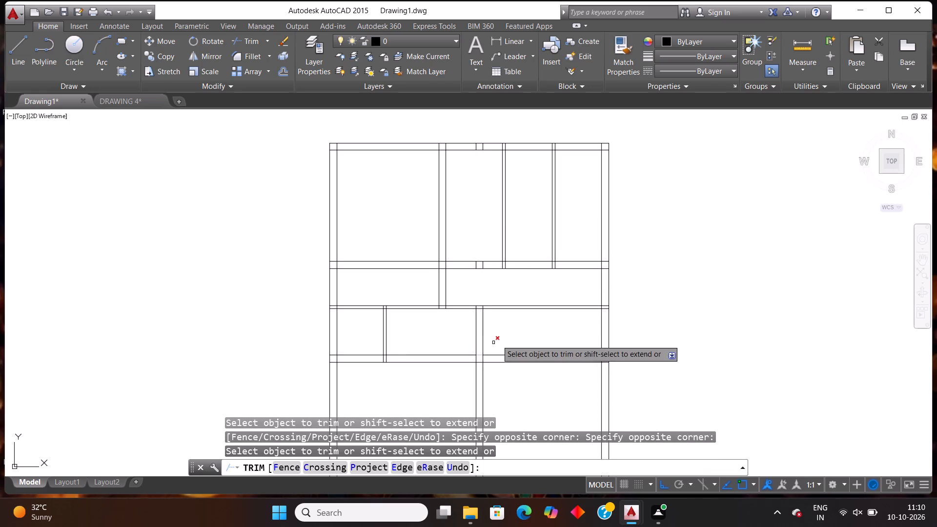
scroll(513, 325, down, 2)
click(489, 327)
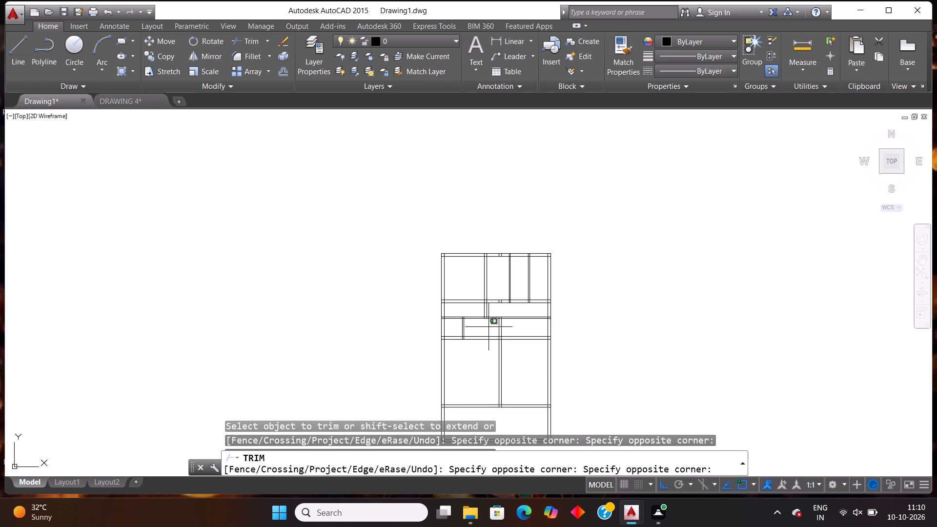
drag(541, 332, 541, 330)
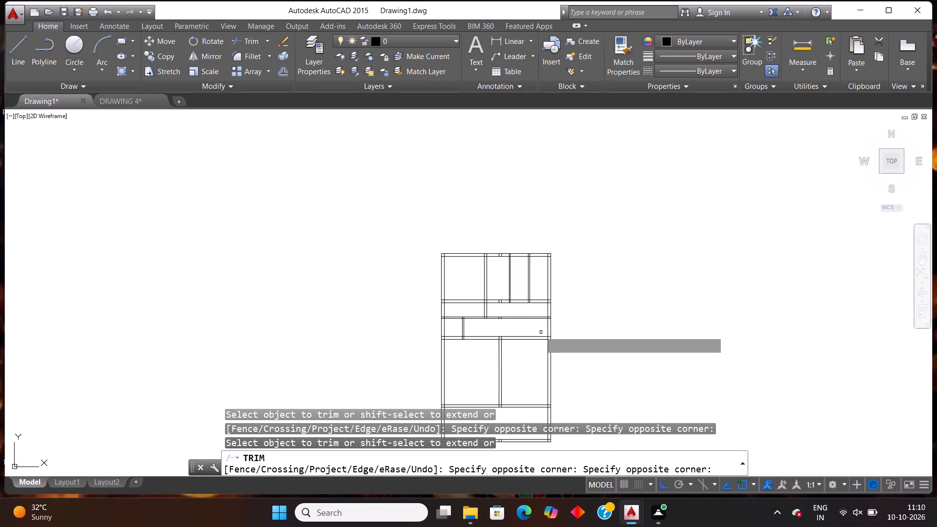
drag(541, 330, 541, 328)
scroll(533, 291, down, 2)
scroll(540, 342, up, 1)
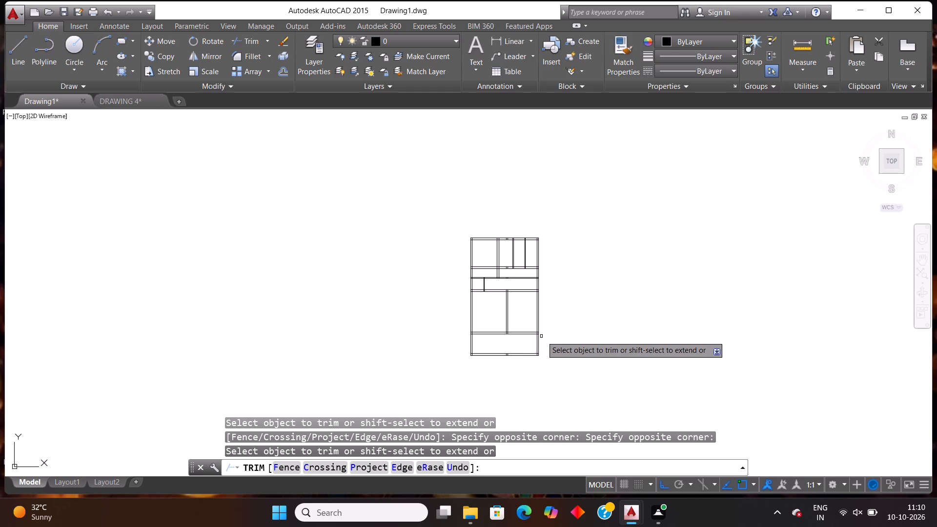
scroll(542, 336, up, 1)
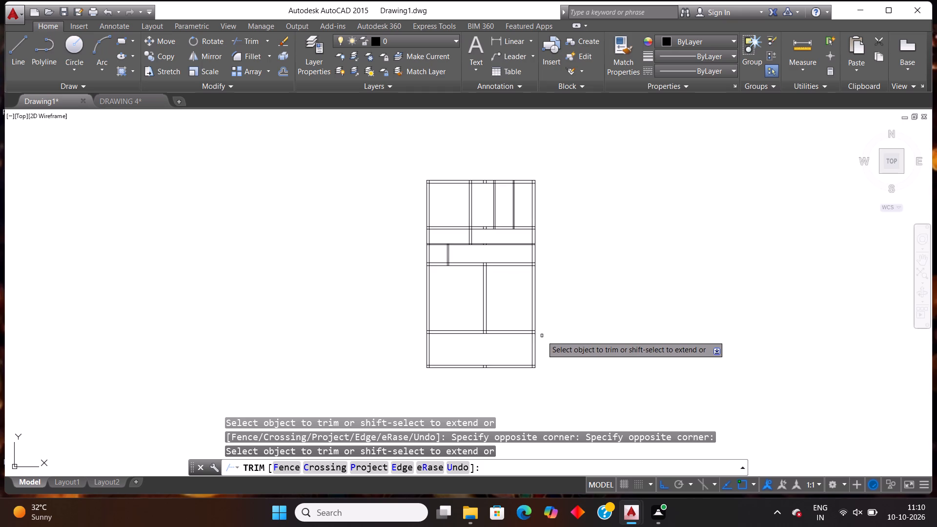
key(Escape)
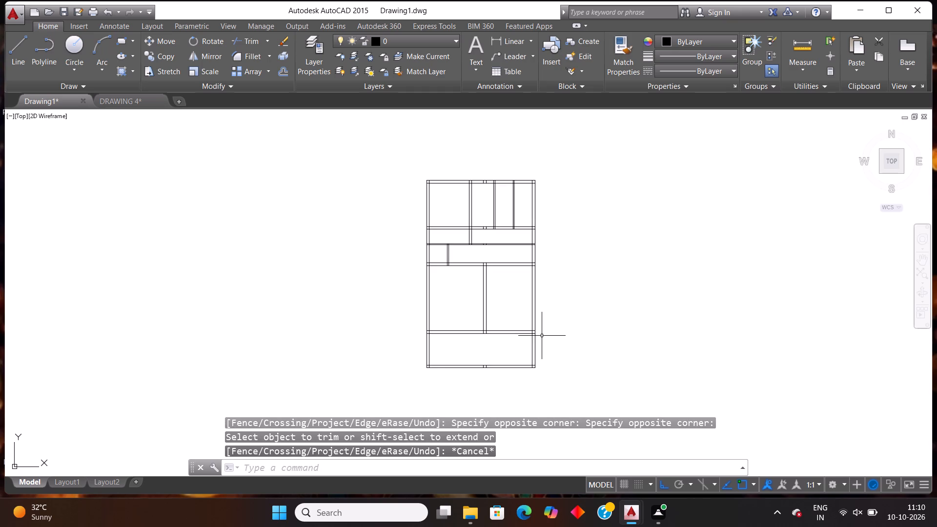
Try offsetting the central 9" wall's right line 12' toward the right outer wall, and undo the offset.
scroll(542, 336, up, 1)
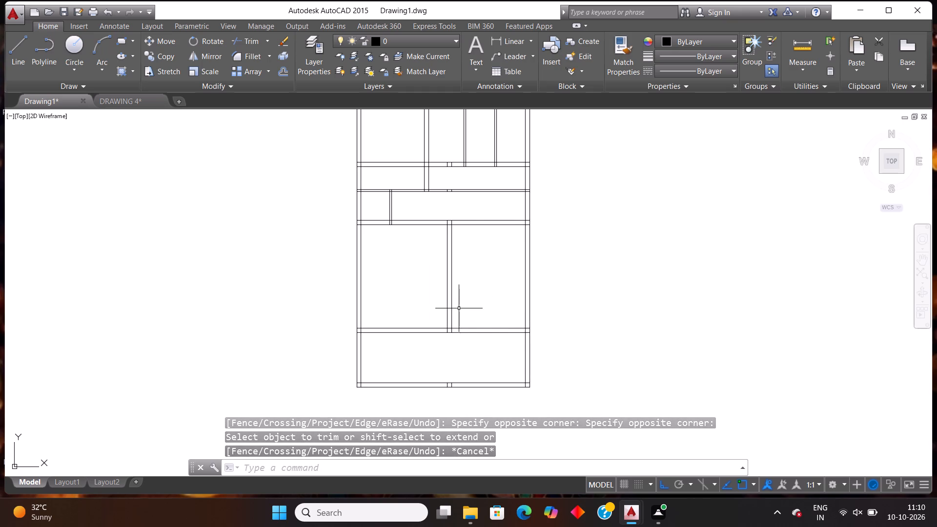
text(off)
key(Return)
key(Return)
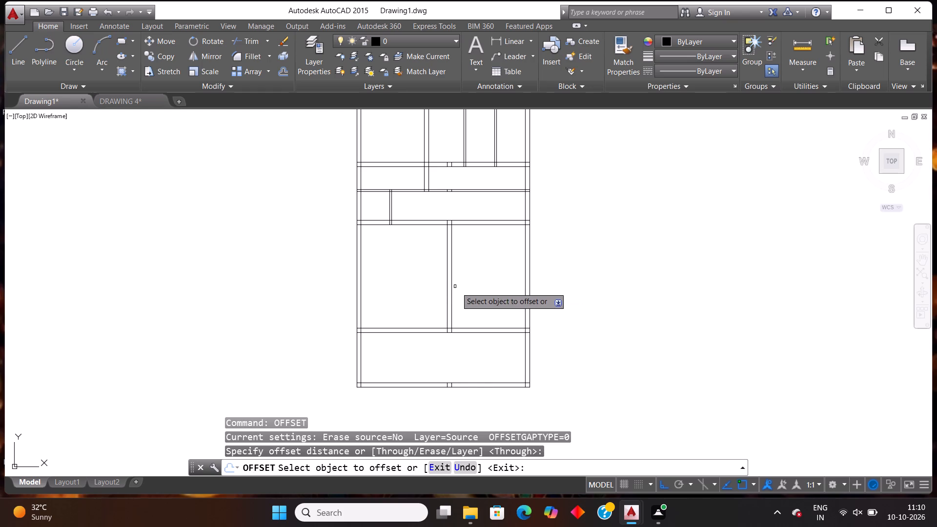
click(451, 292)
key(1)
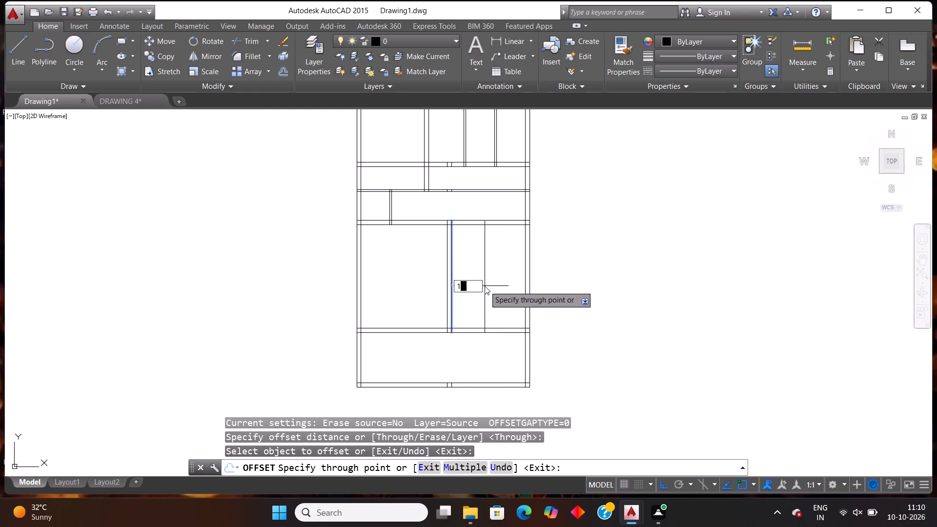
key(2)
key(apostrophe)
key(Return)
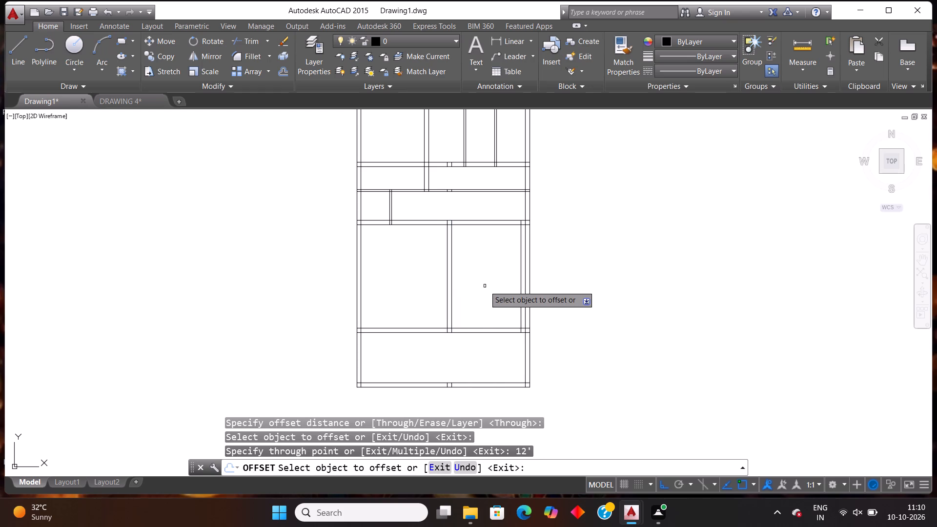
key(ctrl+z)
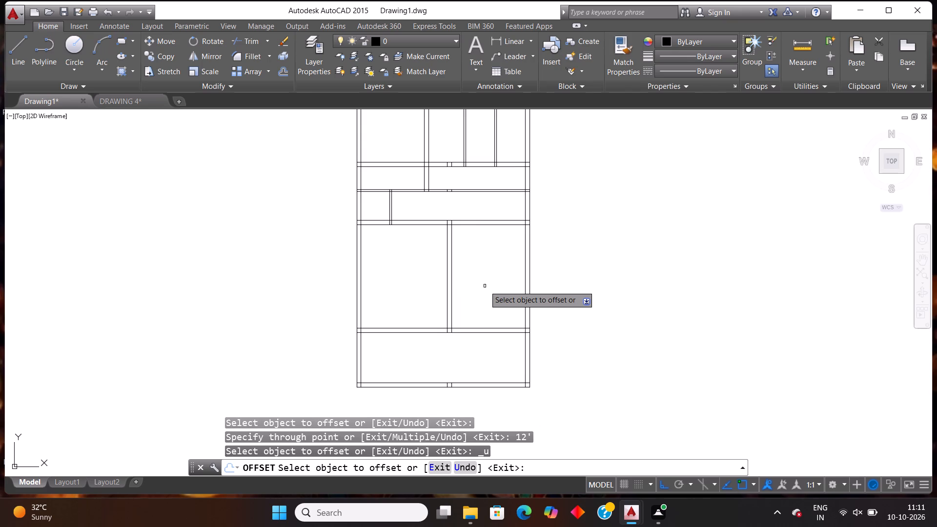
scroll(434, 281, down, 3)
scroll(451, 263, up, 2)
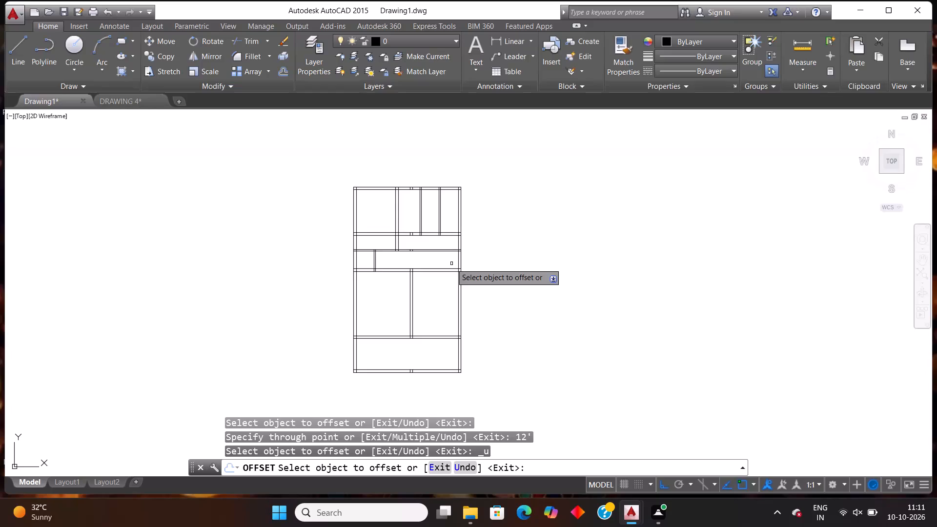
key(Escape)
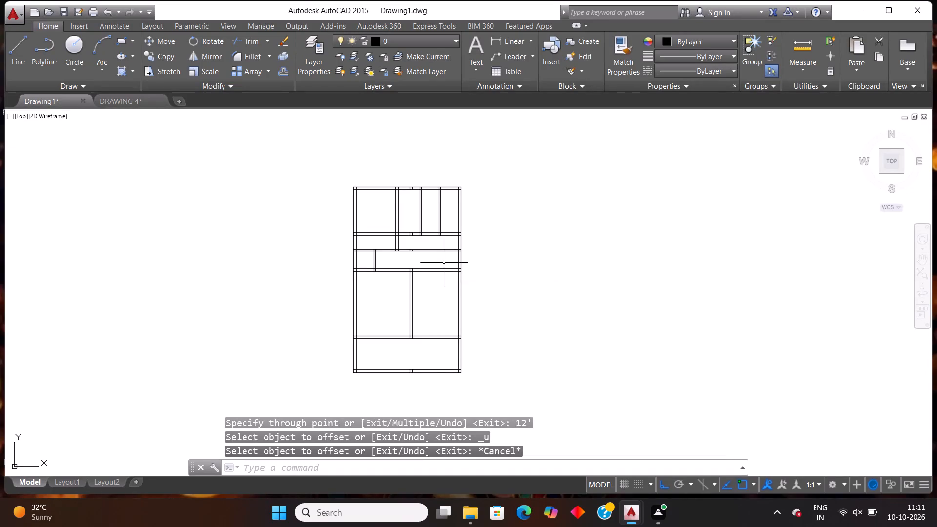
Trim away the 4" horizontal wall between the upper-left room's 9" partition and the right outer wall.
text(tr)
key(Return)
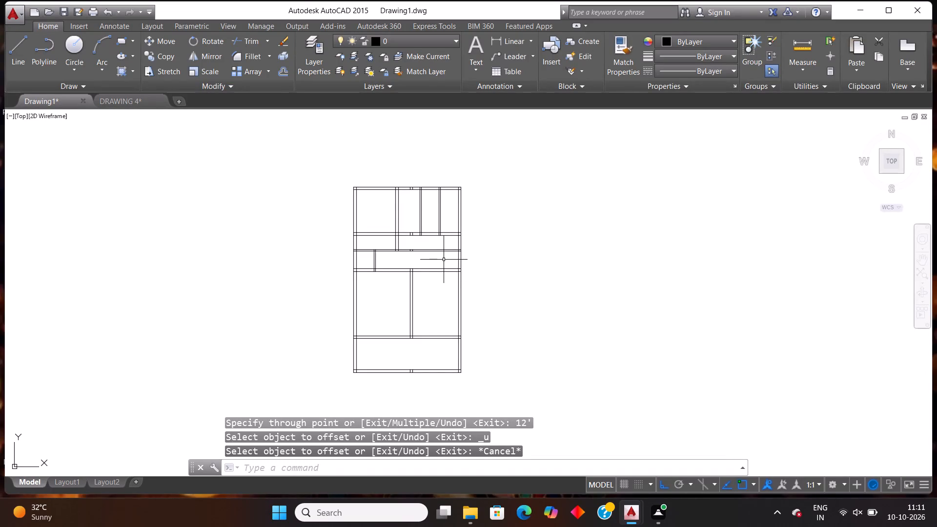
key(Return)
click(443, 260)
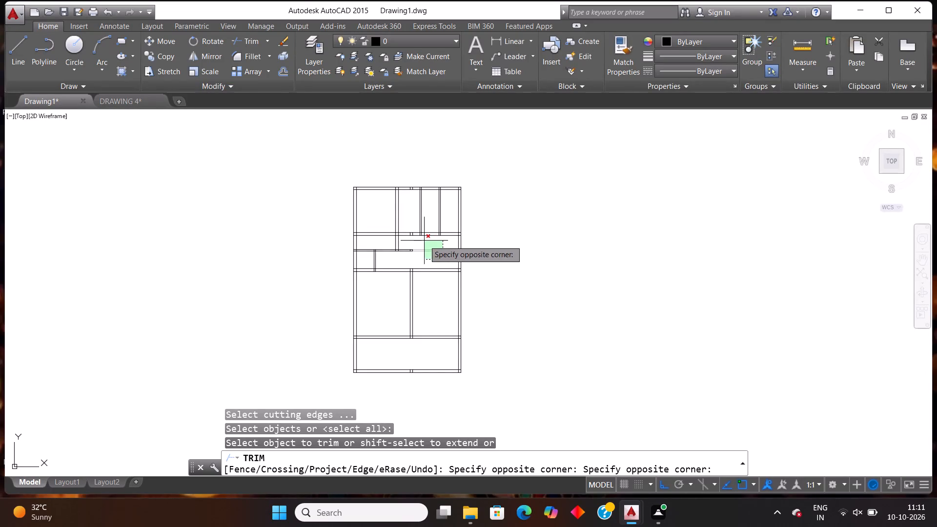
click(424, 241)
click(411, 260)
click(404, 247)
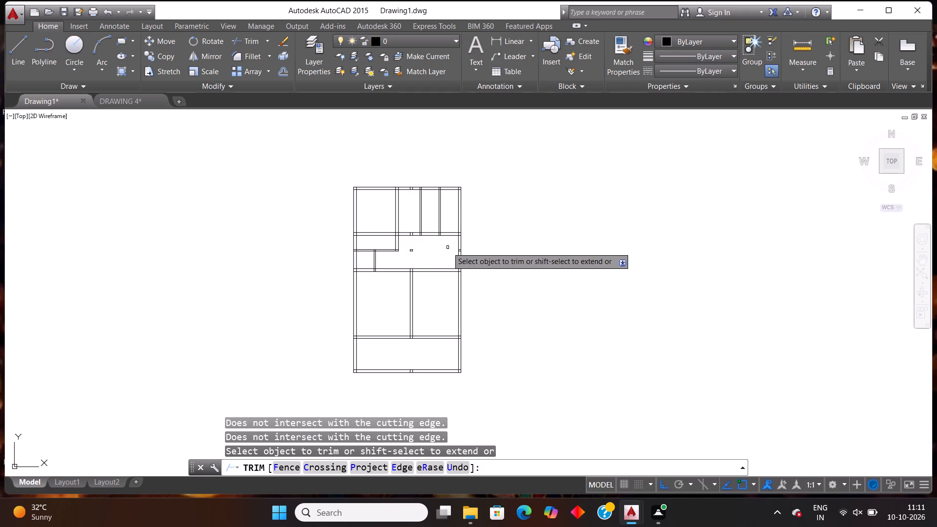
Trim away the upper 9" horizontal wall between the upper-left room's partition and the right outer wall, including below both 4" partitions.
click(412, 257)
click(404, 210)
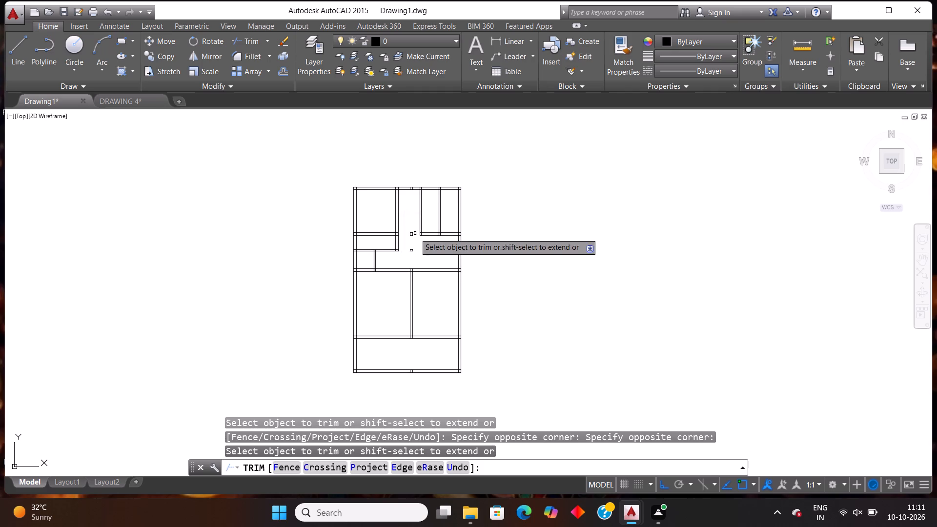
click(427, 246)
click(432, 221)
click(448, 244)
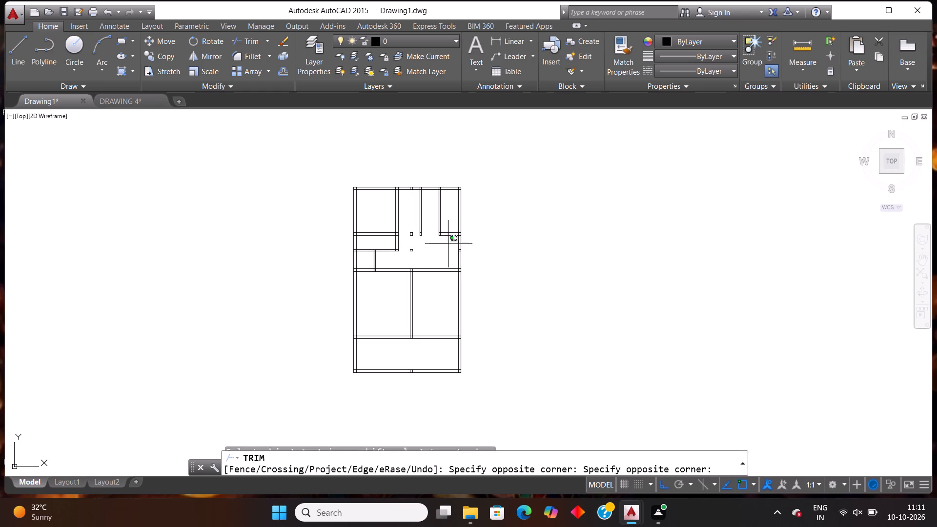
click(449, 216)
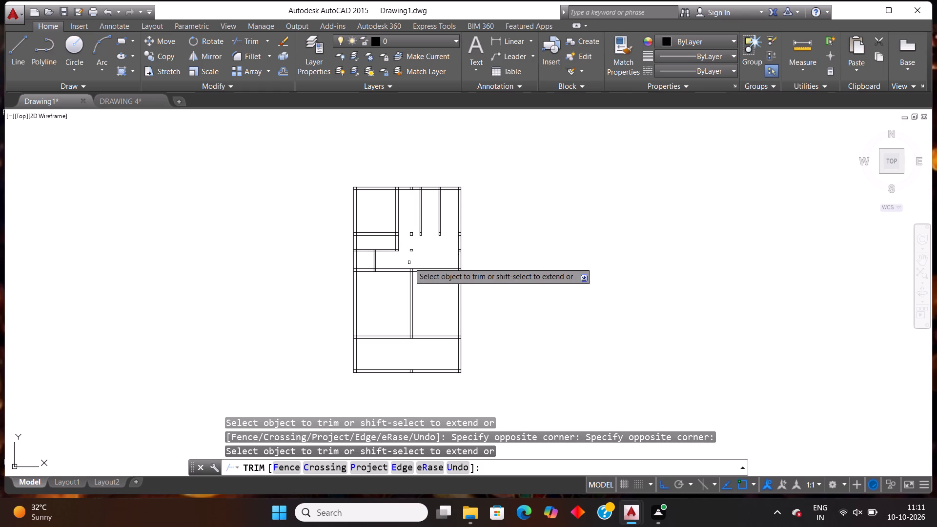
key(Escape)
Erase the eight leftover line fragments at the two former wall crossings in the open central area.
click(409, 263)
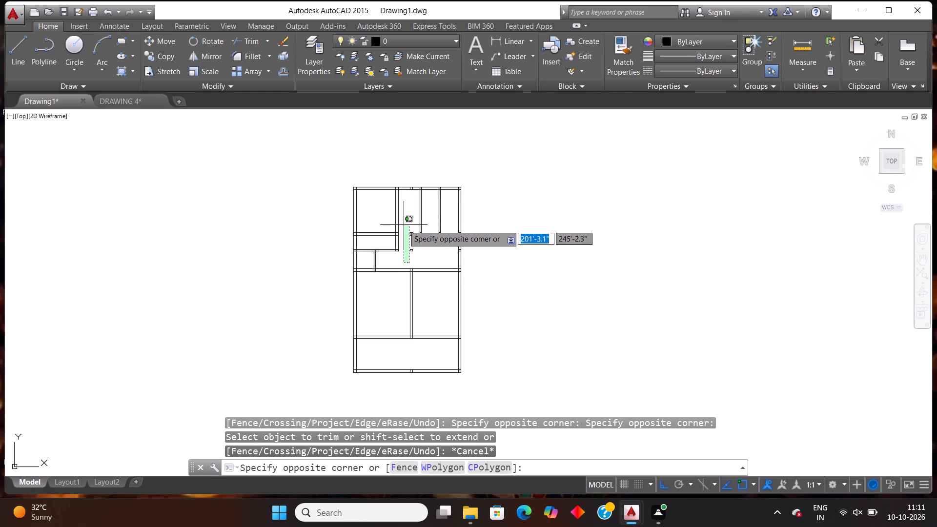
click(413, 221)
key(Delete)
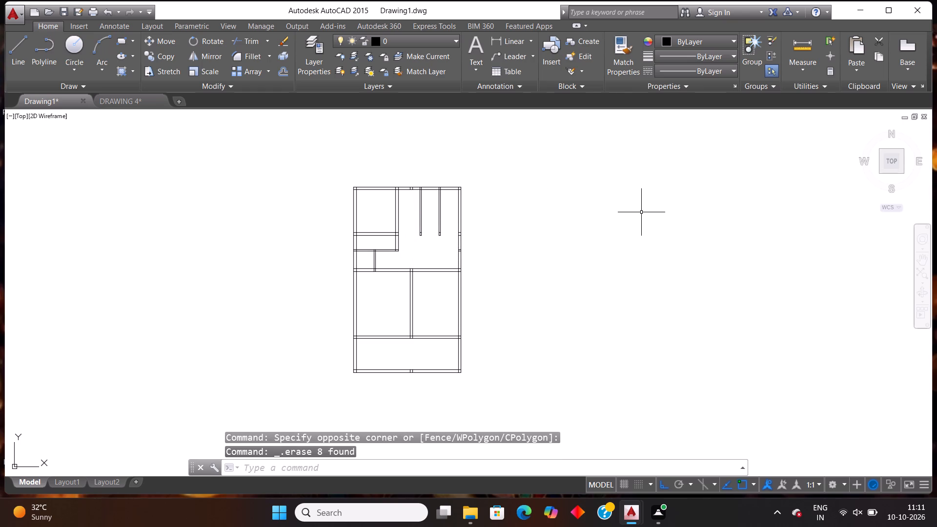
Erase the upper short cross line near the lower end of each of the two vertical 4" partitions.
scroll(481, 262, up, 1)
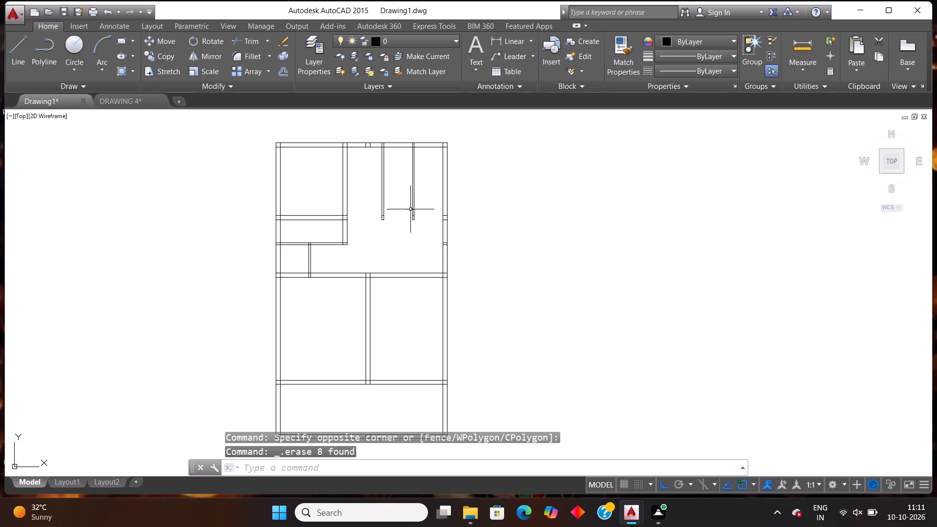
scroll(410, 209, up, 2)
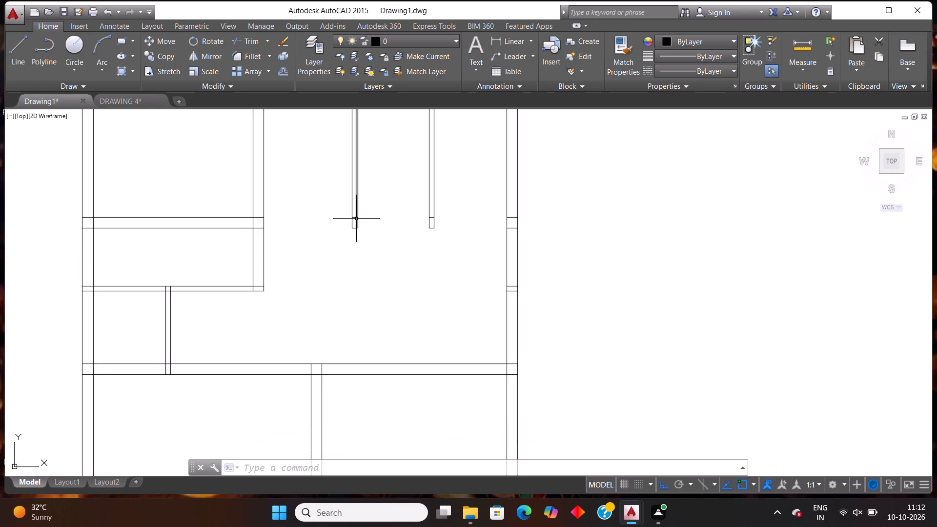
click(355, 218)
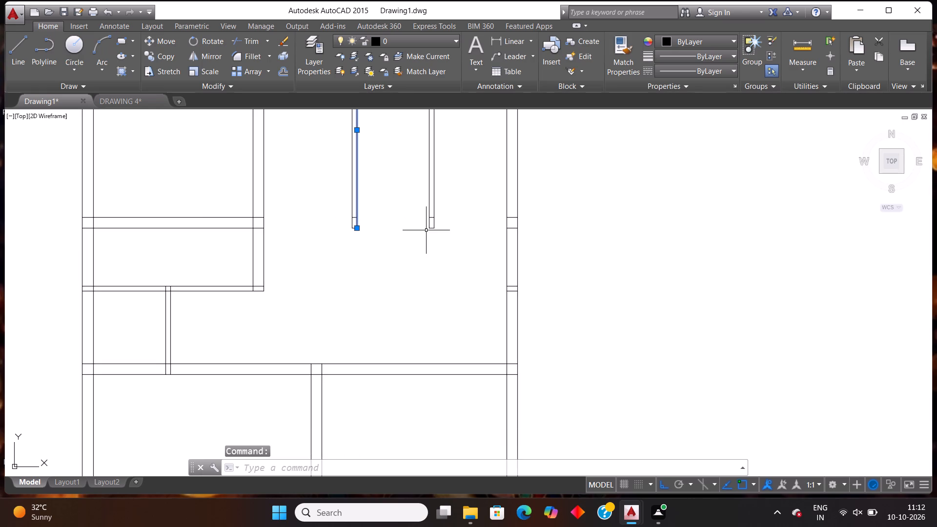
key(Escape)
scroll(371, 240, up, 3)
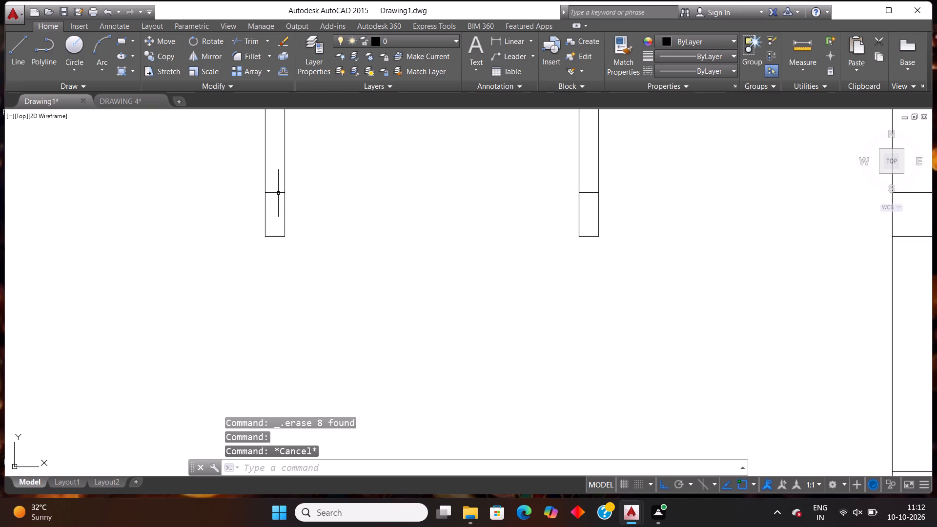
click(278, 193)
click(588, 194)
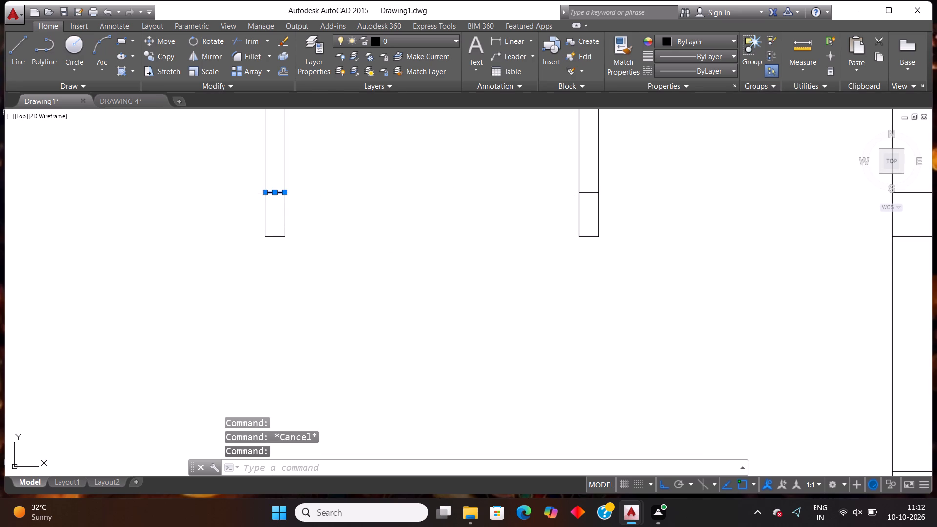
key(Delete)
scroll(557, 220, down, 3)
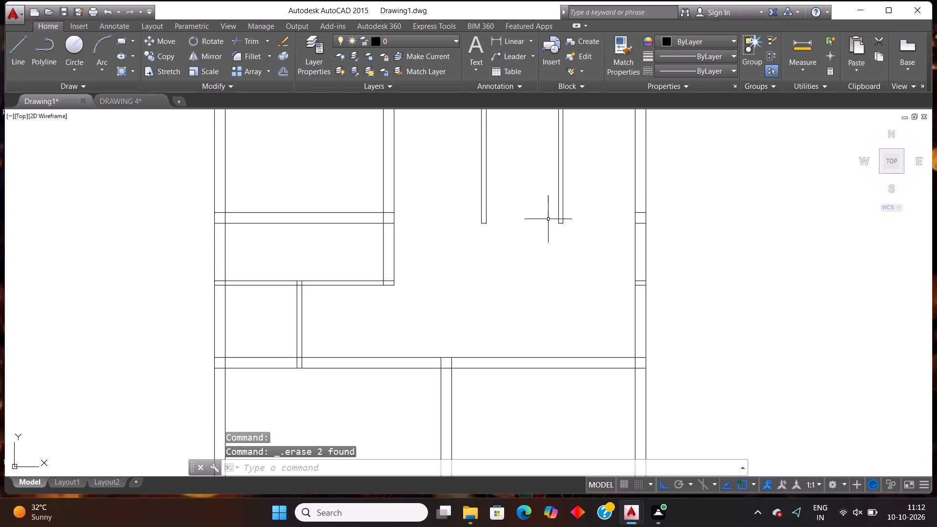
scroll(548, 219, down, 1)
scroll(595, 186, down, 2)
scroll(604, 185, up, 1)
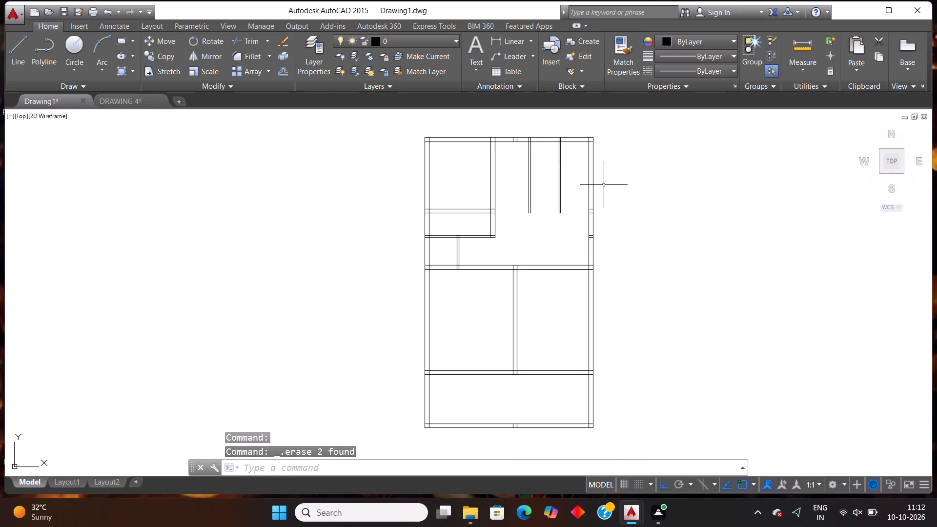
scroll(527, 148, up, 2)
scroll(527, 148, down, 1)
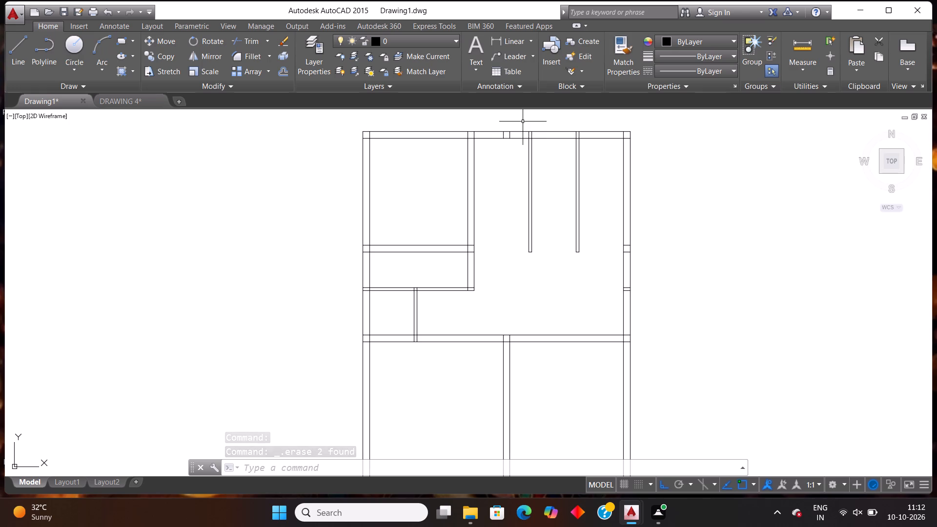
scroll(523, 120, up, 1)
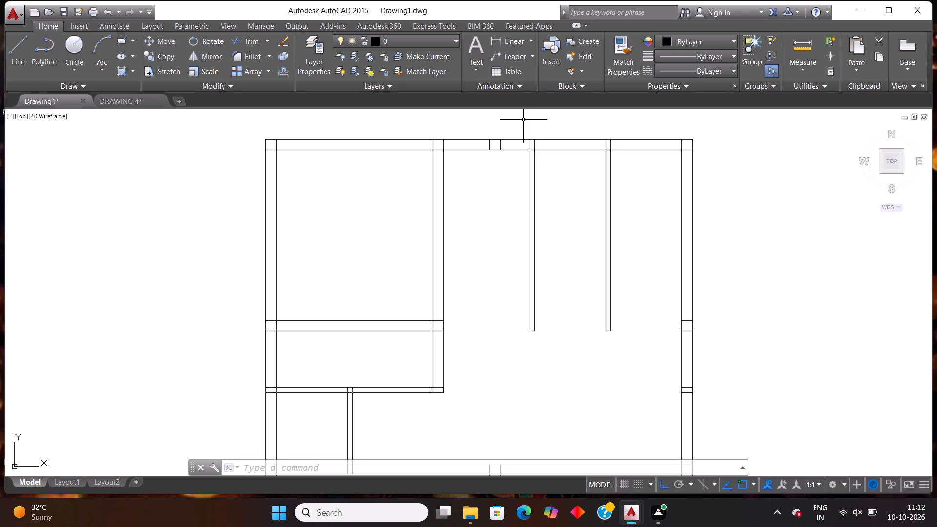
Erase the two short leftover cross lines inside the top outer wall, between the upper-left room's partition and the first 4" partition.
scroll(523, 120, up, 1)
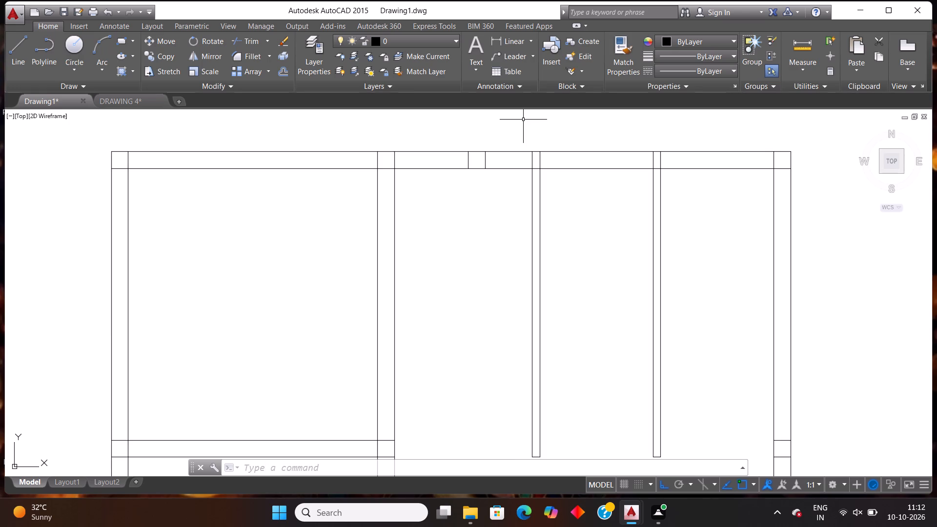
click(467, 160)
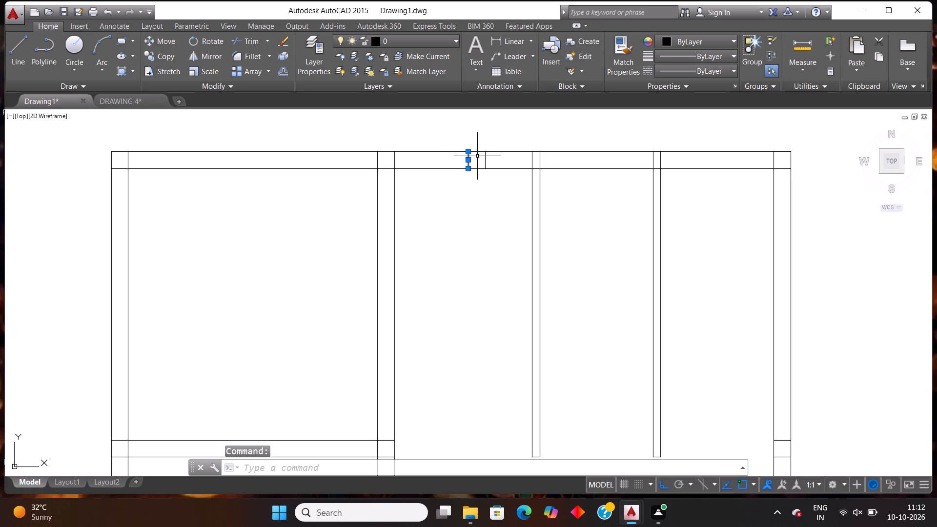
click(485, 158)
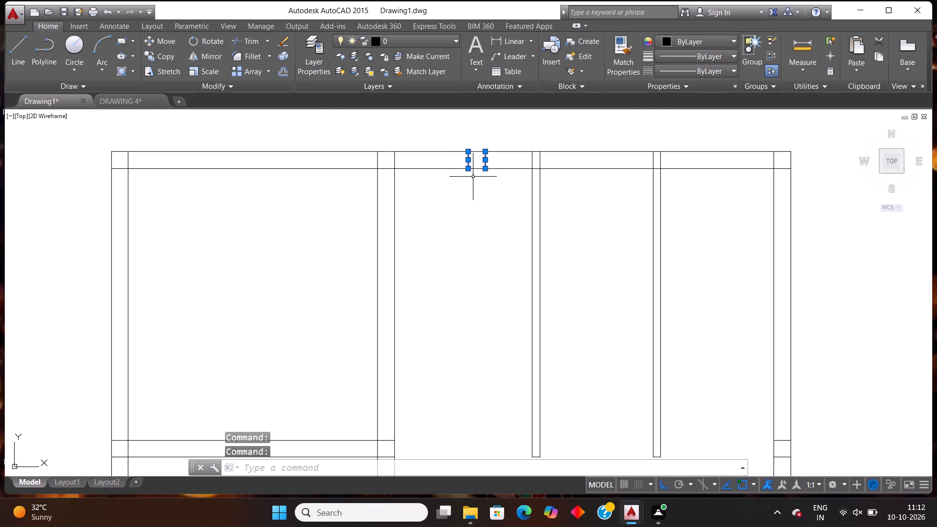
key(Delete)
Erase the four short cross lines left inside the right outer wall by the removed 9" and 4" horizontal walls.
scroll(472, 177, down, 3)
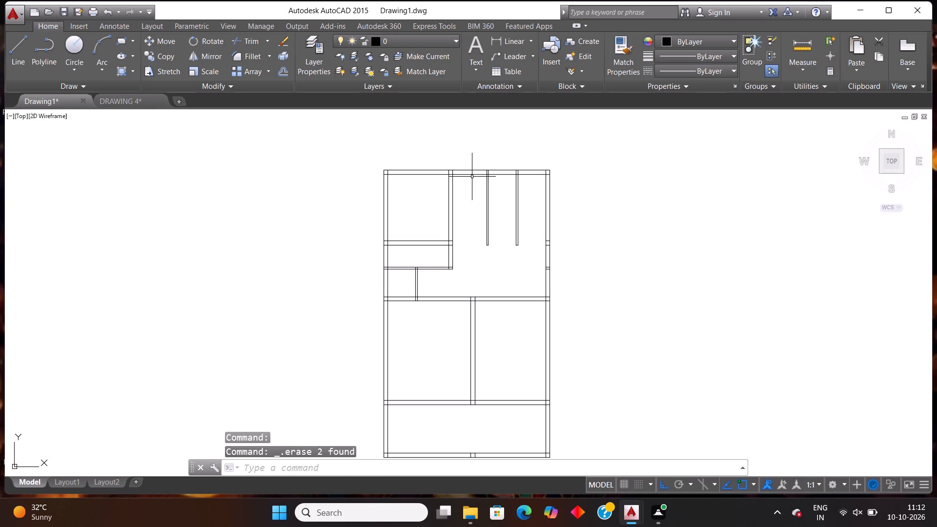
scroll(472, 183, down, 2)
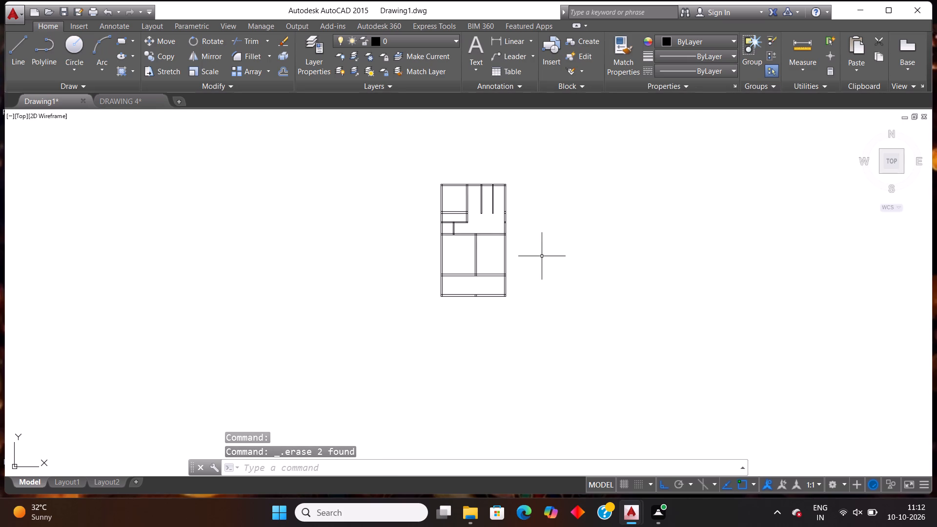
scroll(537, 230, up, 2)
scroll(464, 196, up, 3)
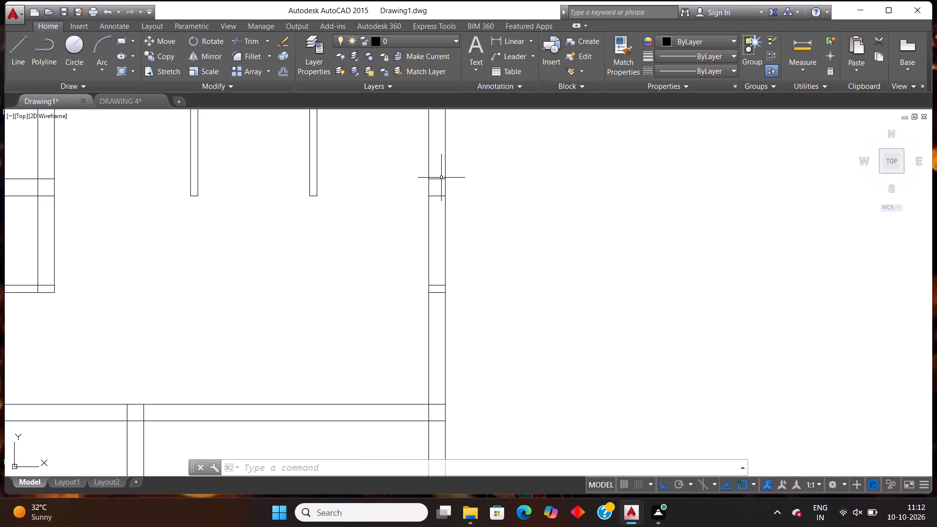
click(441, 179)
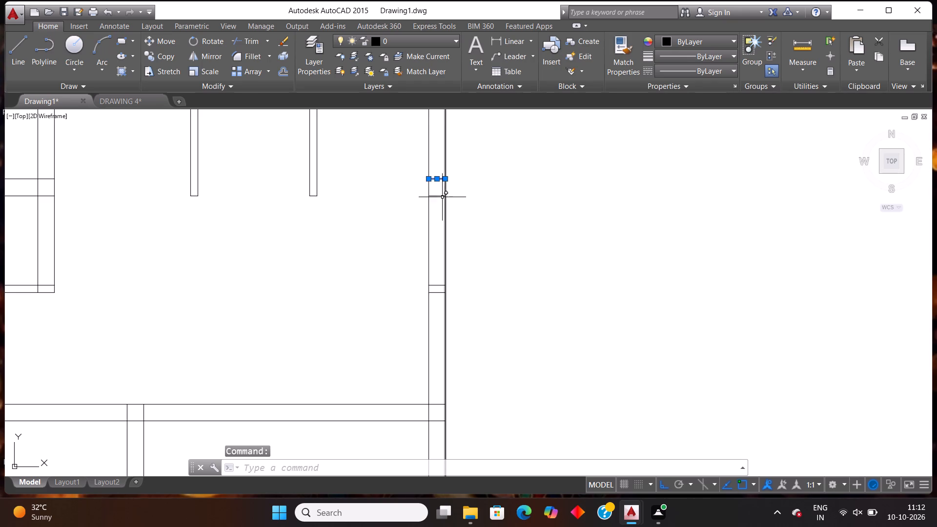
click(440, 197)
key(Delete)
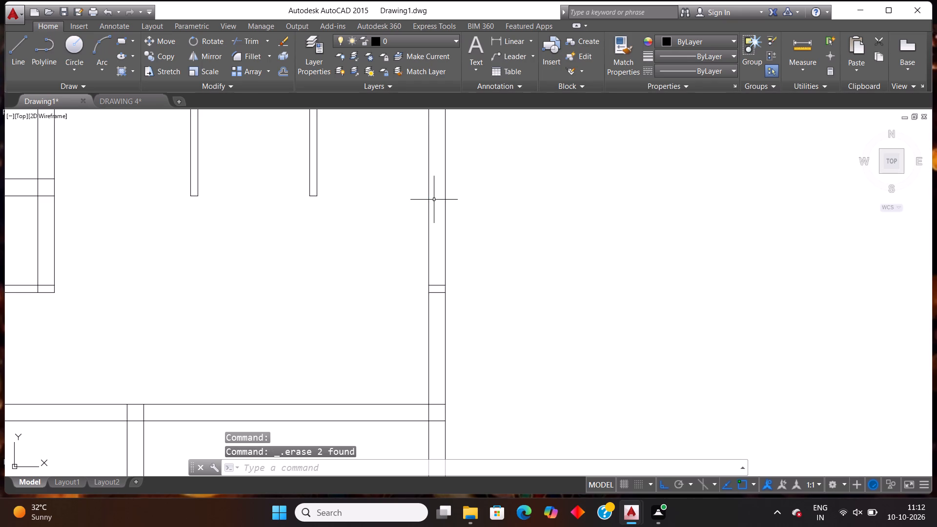
scroll(457, 312, up, 2)
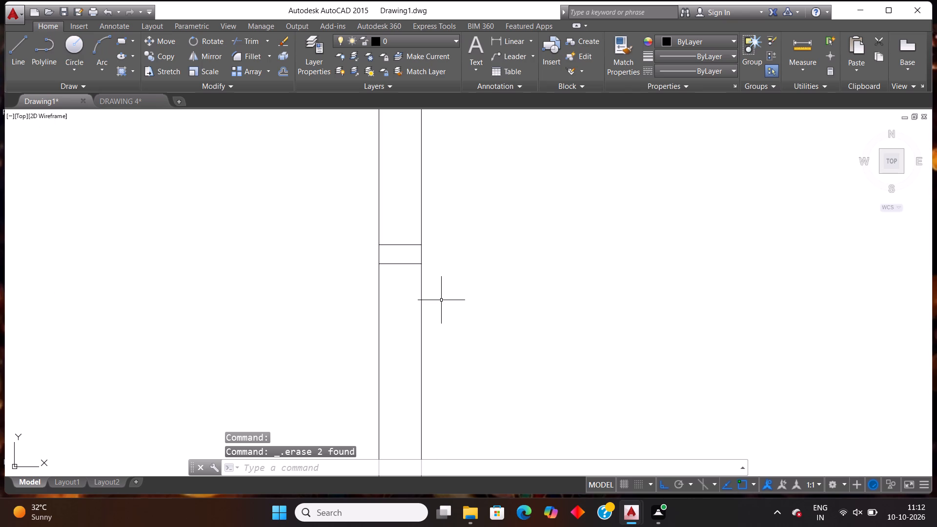
click(409, 263)
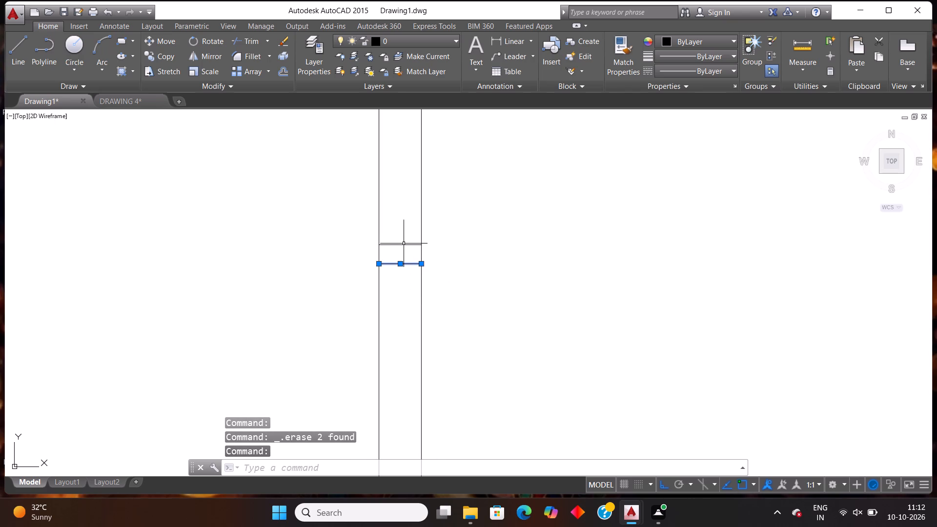
click(404, 244)
key(Delete)
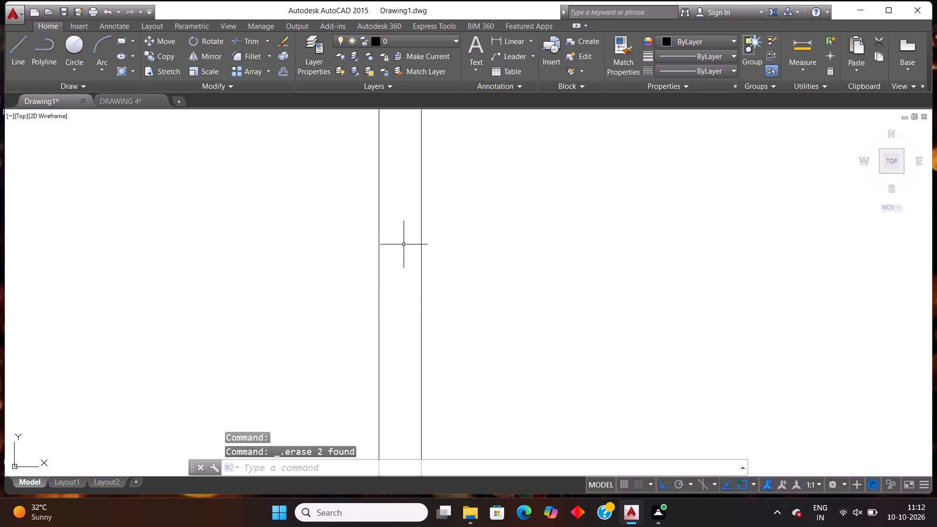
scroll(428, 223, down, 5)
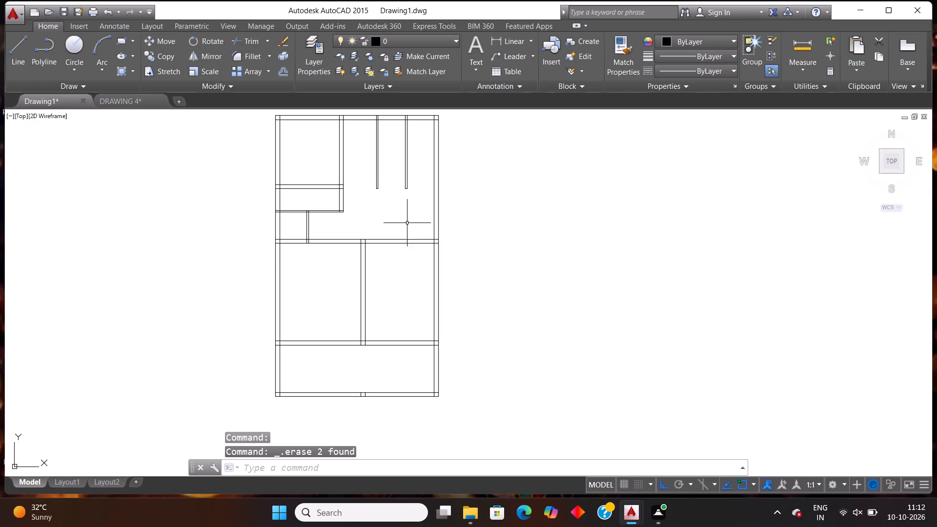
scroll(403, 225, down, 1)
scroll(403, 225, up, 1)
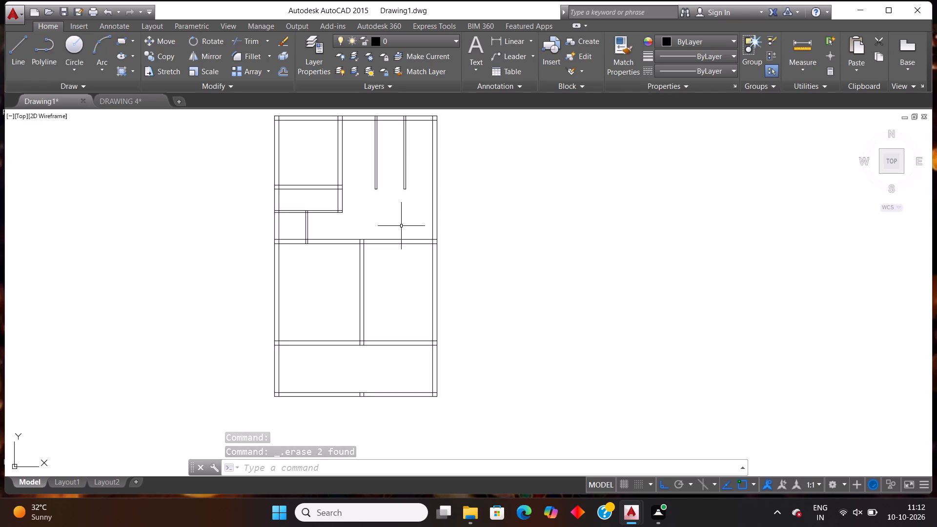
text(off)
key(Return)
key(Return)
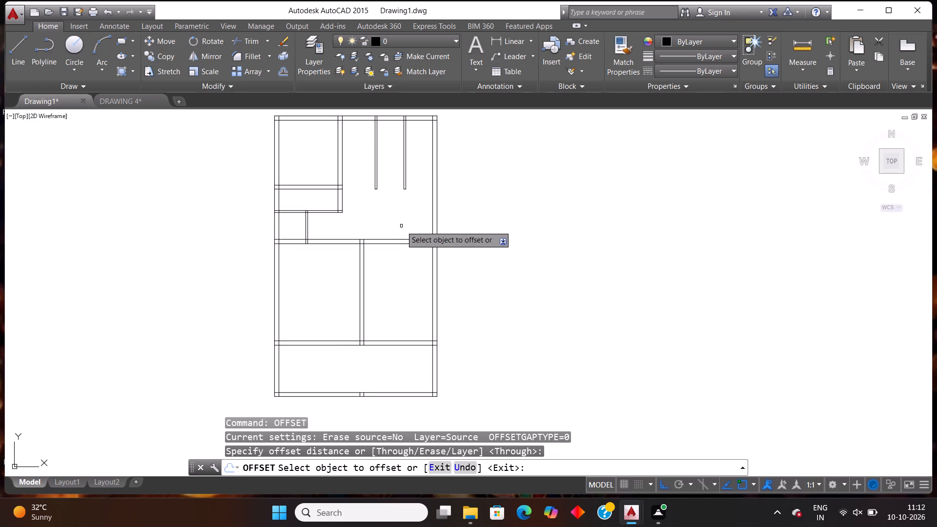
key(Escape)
Trim away the 9" horizontal wall between the central vertical wall and the right outer wall.
text(ttr)
key(BackSpace)
key(BackSpace)
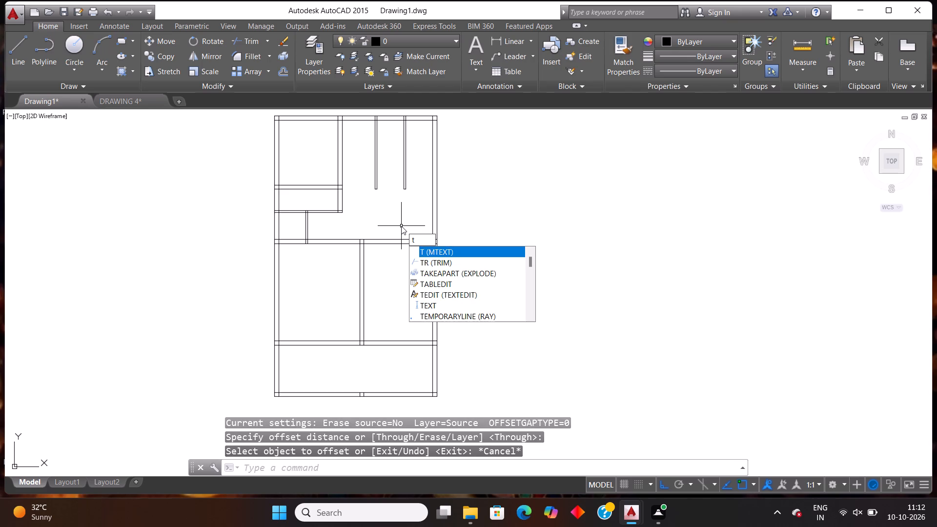
key(r)
key(Return)
key(Return)
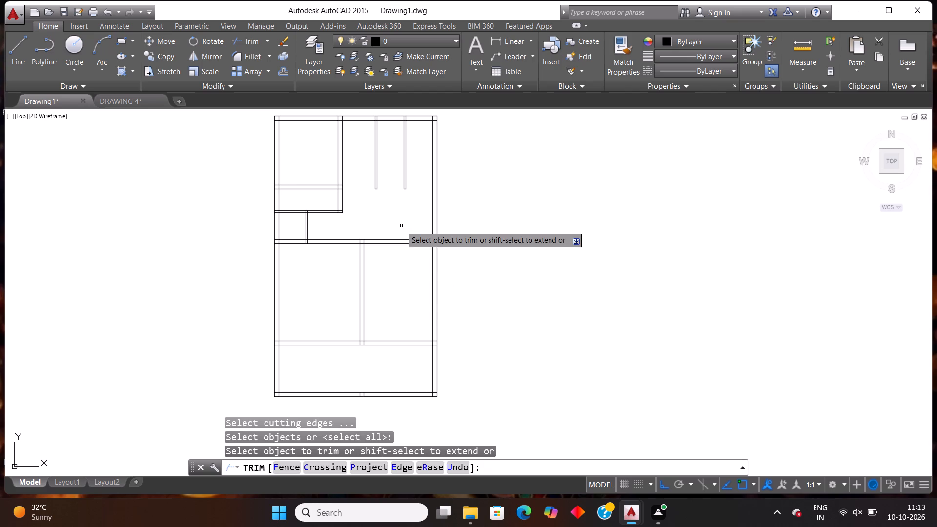
click(386, 264)
click(393, 228)
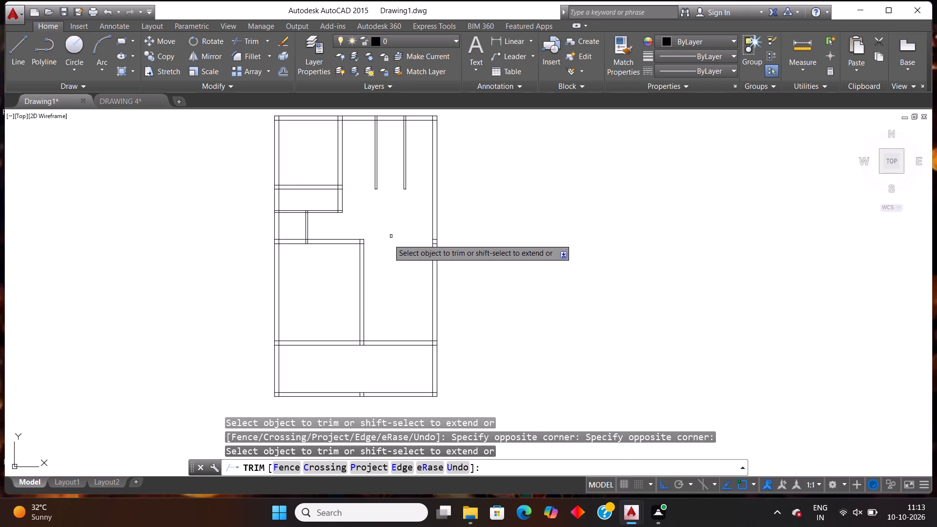
scroll(428, 242, up, 4)
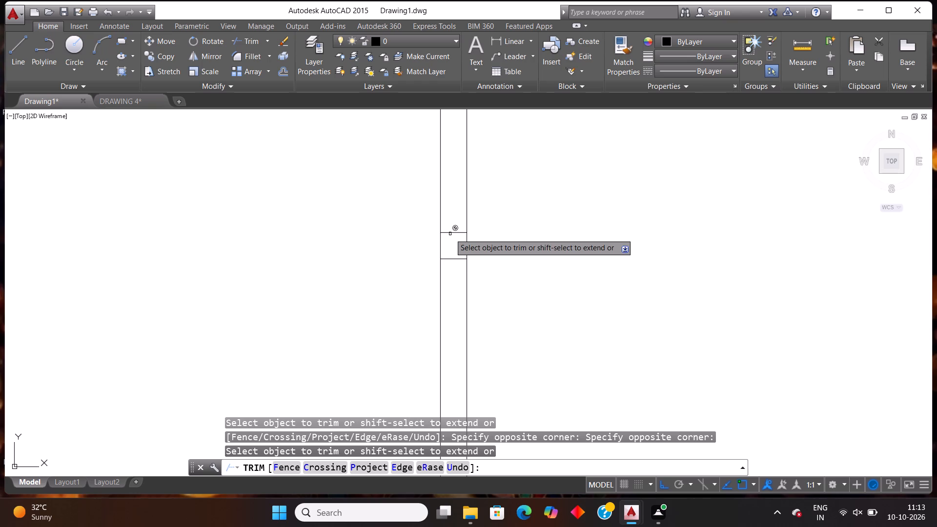
scroll(442, 253, down, 3)
key(Escape)
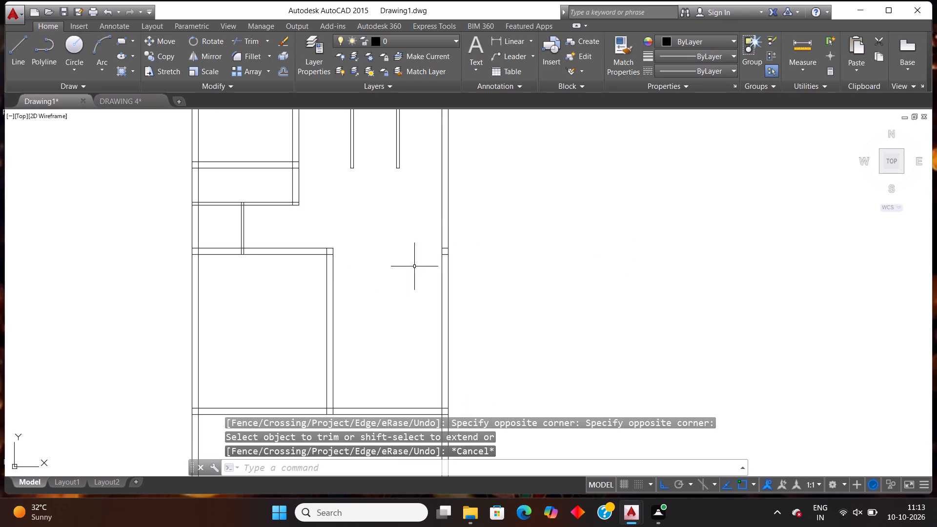
Erase the two cross lines left inside the right outer wall by the trimmed central horizontal wall.
click(445, 248)
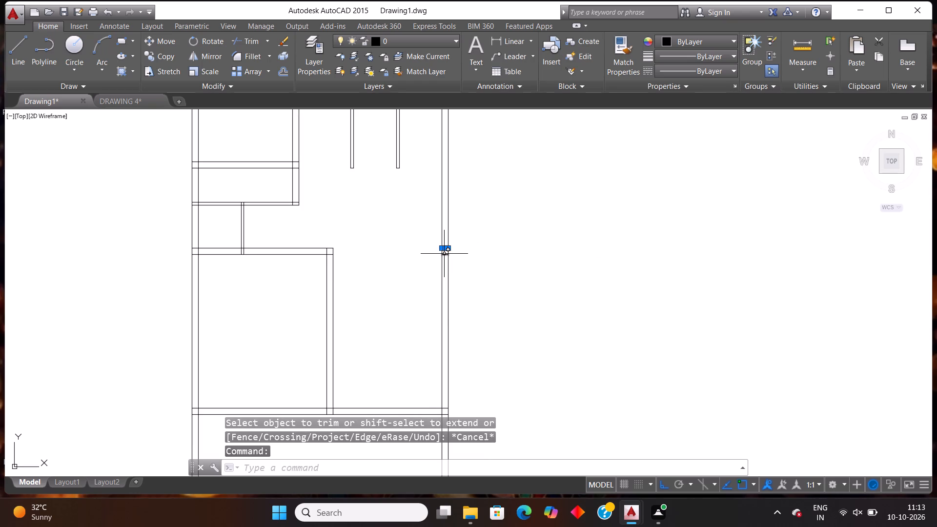
click(444, 254)
key(Delete)
Offset the top wall's inner line 9' downward, and offset that line 9" downward to form a horizontal wall.
scroll(391, 226, down, 1)
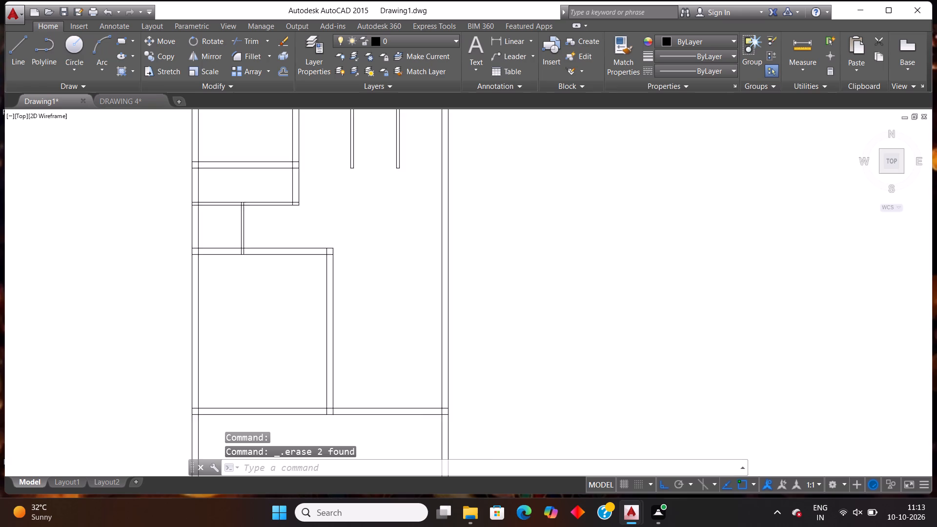
scroll(391, 226, down, 2)
scroll(402, 177, up, 2)
key(Escape)
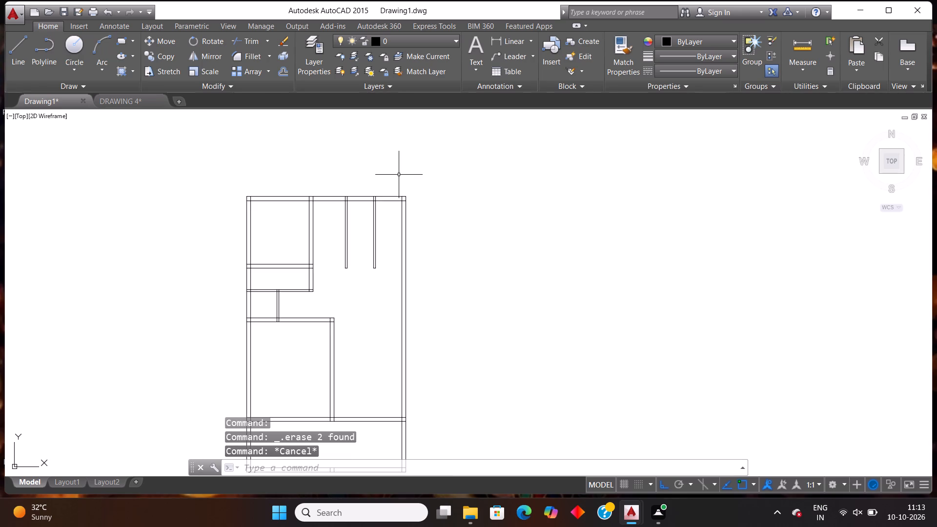
text(off)
key(Return)
key(Return)
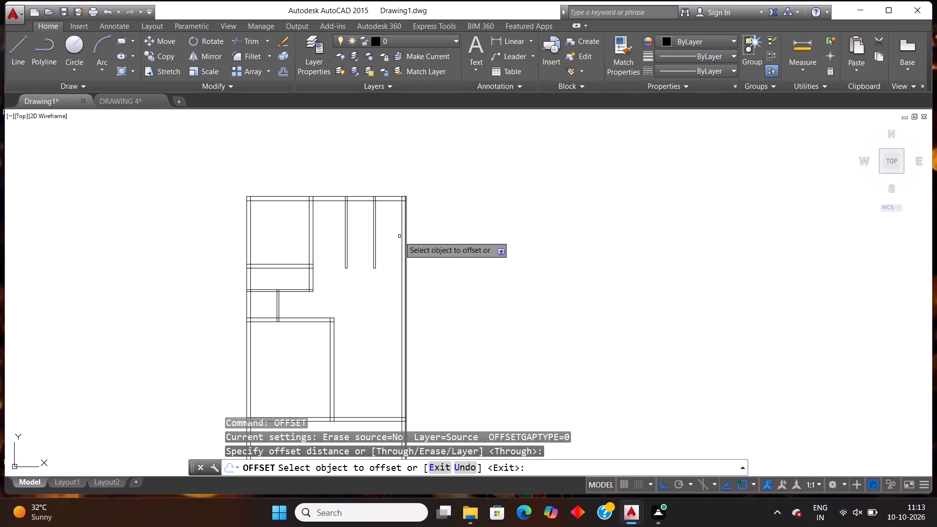
click(393, 200)
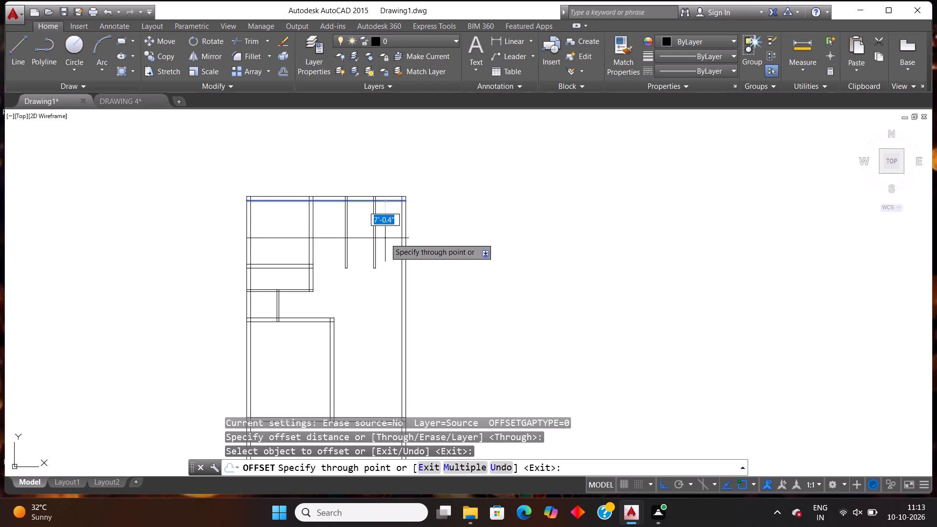
text(9')
key(Return)
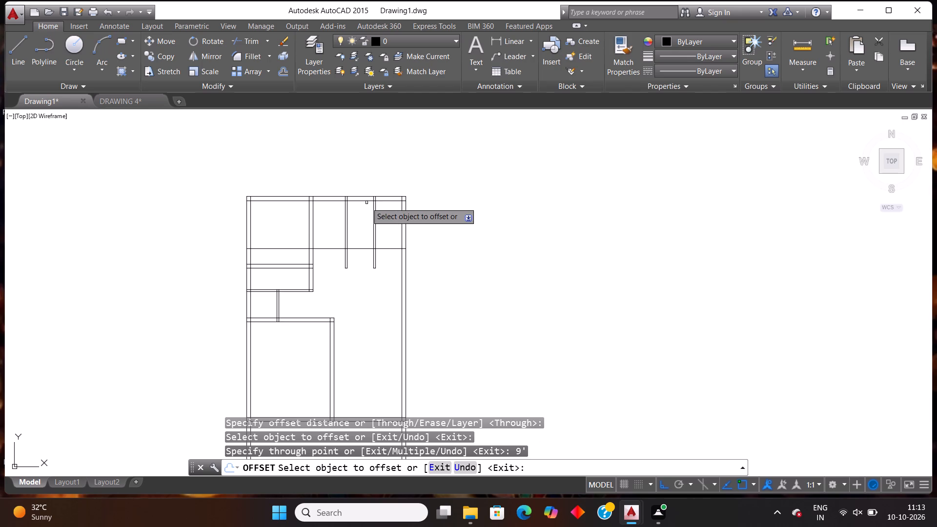
click(357, 248)
text(9")
key(Return)
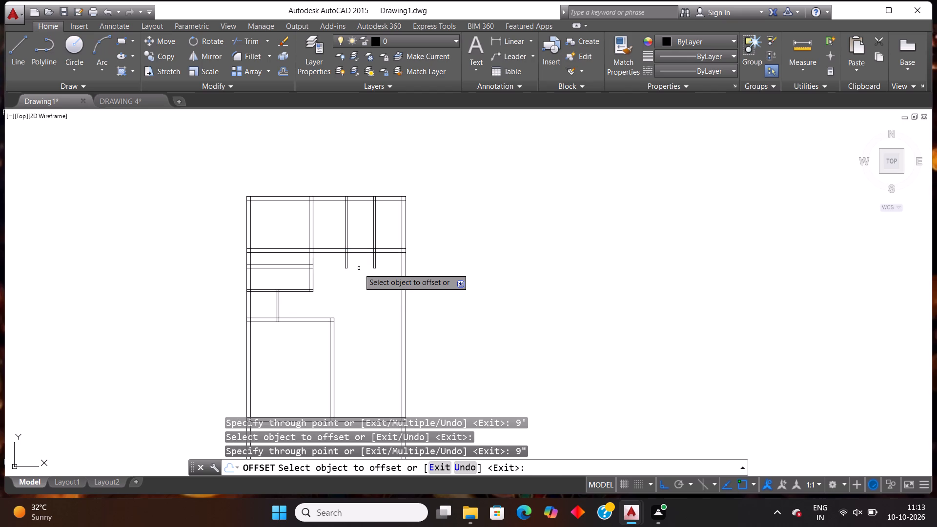
Offset the new 9" wall's upper line 4' upward, and offset that line 4" upward to form a thin horizontal wall.
click(363, 249)
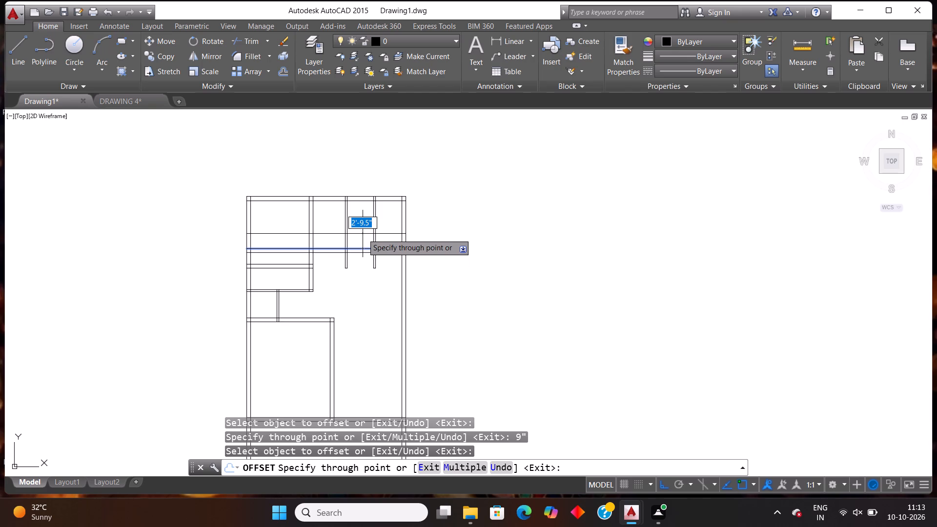
text(4')
key(Return)
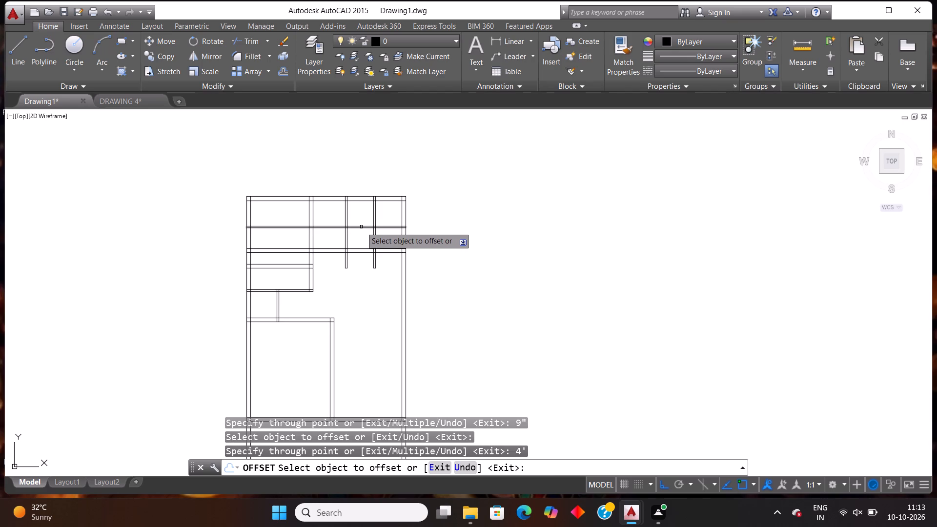
click(361, 227)
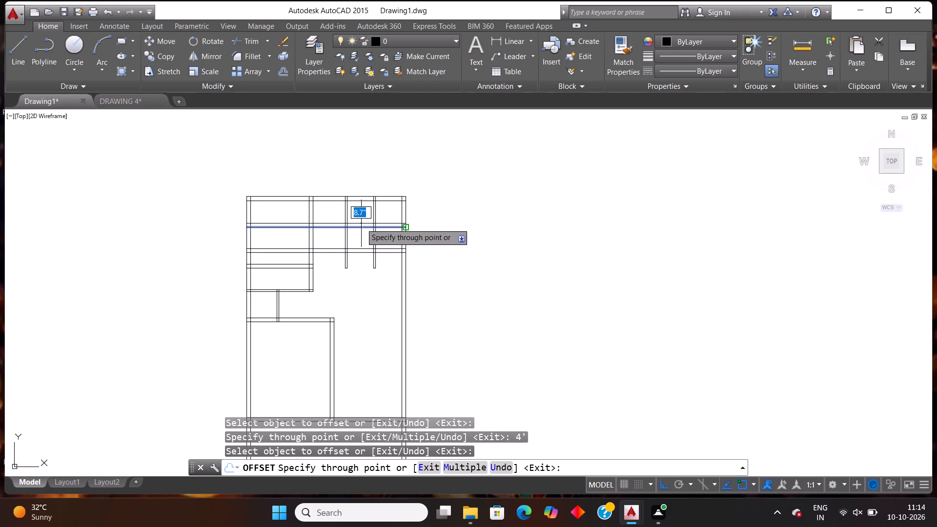
text(4")
key(Return)
key(Escape)
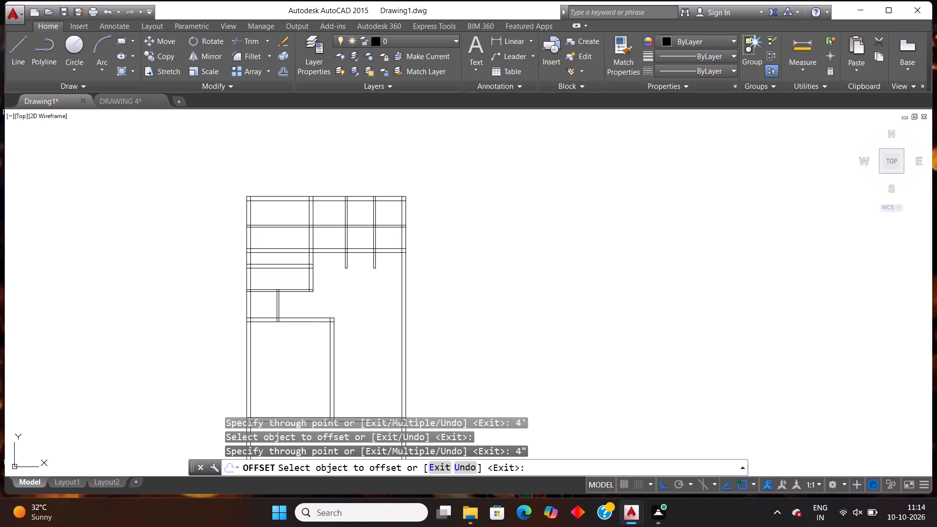
Trim both new horizontal walls out of the upper-left room and the two bays between its partition and the right-hand 4" partition.
text(tr)
key(Return)
key(Return)
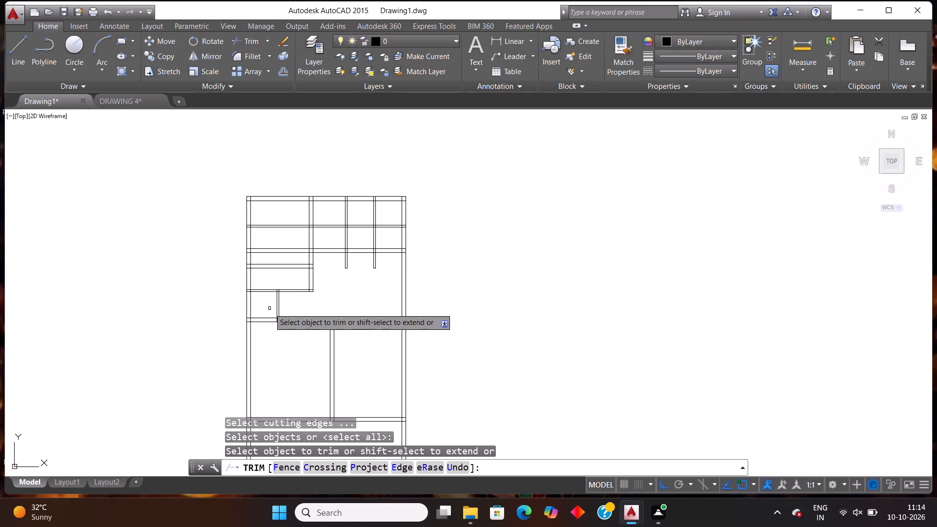
click(304, 259)
click(289, 220)
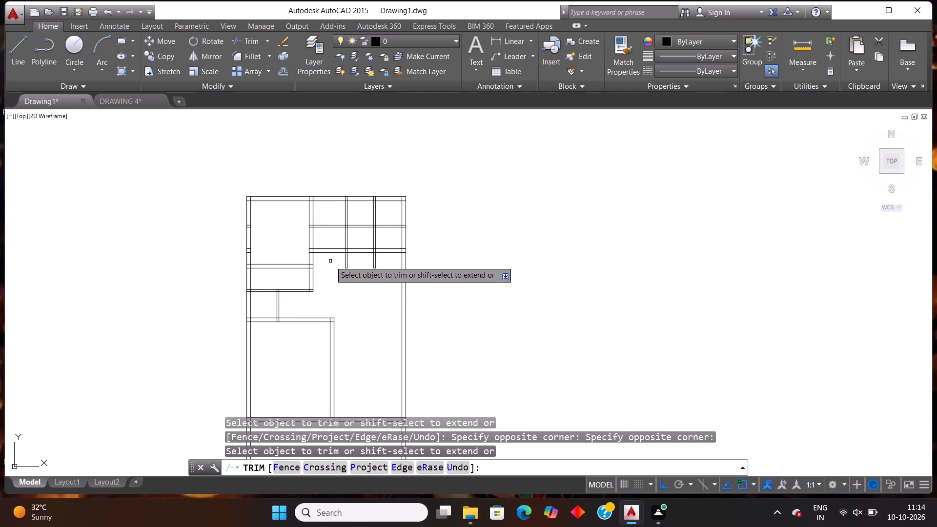
click(330, 261)
click(329, 221)
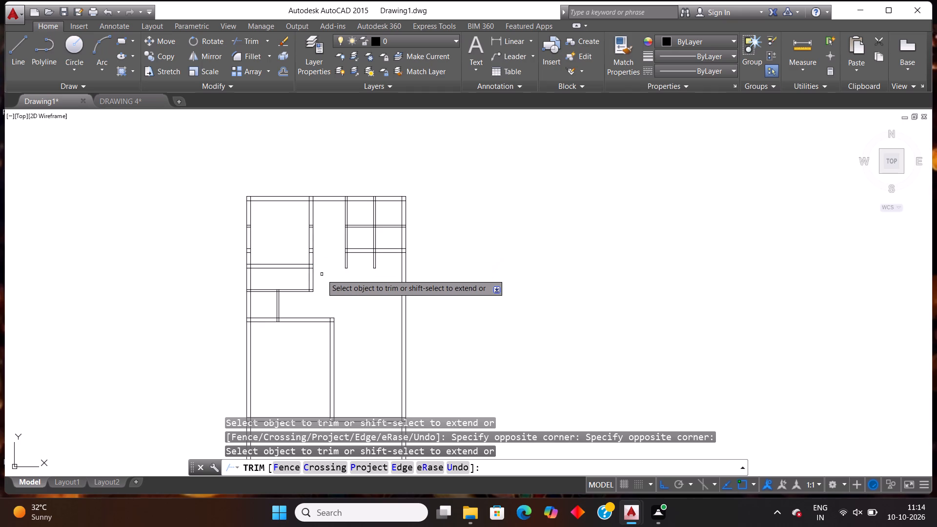
click(360, 264)
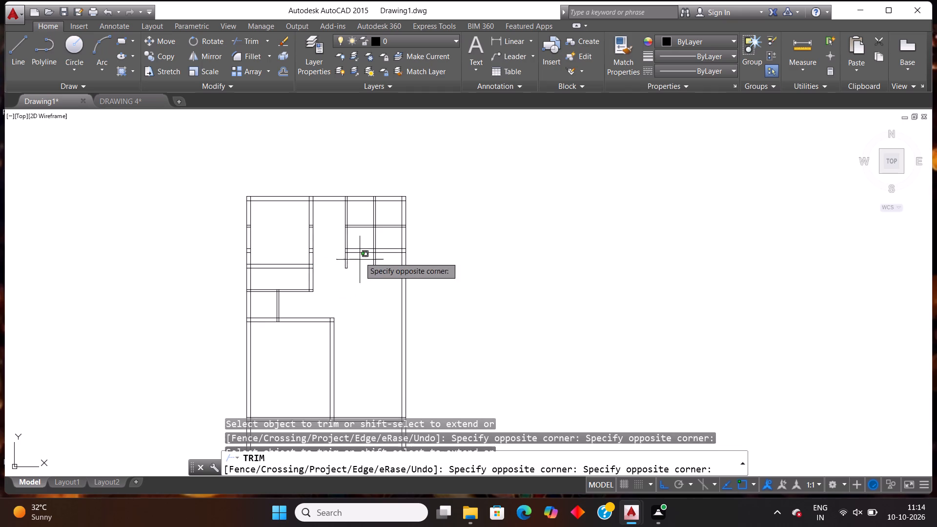
click(361, 218)
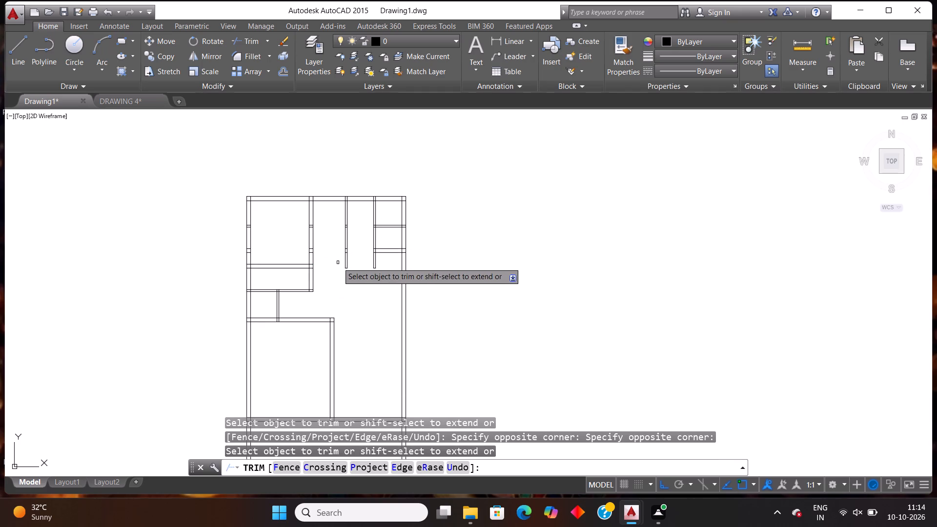
Erase the twelve short cross lines left inside the left outer wall, the upper-left room's 9" partition and the adjacent 4" partition.
key(Escape)
scroll(317, 265, up, 1)
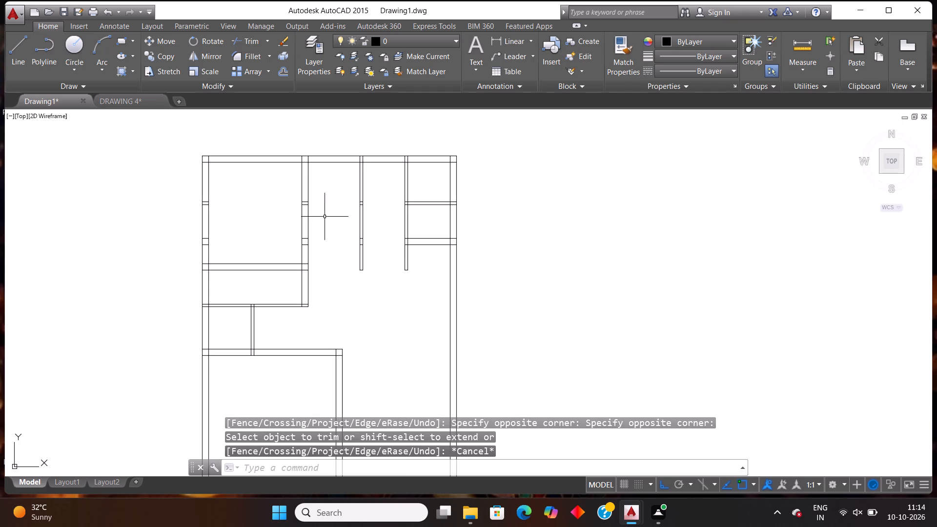
scroll(281, 196, up, 1)
click(160, 204)
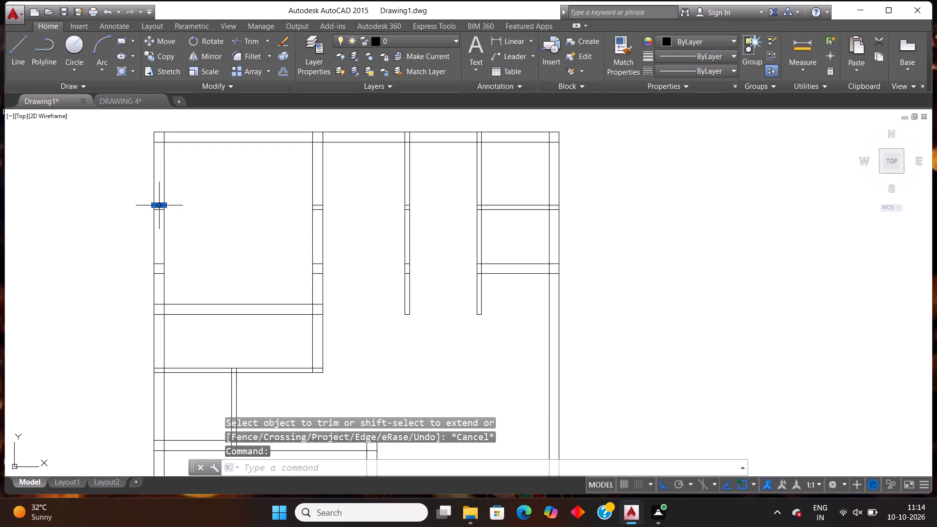
click(161, 210)
click(158, 265)
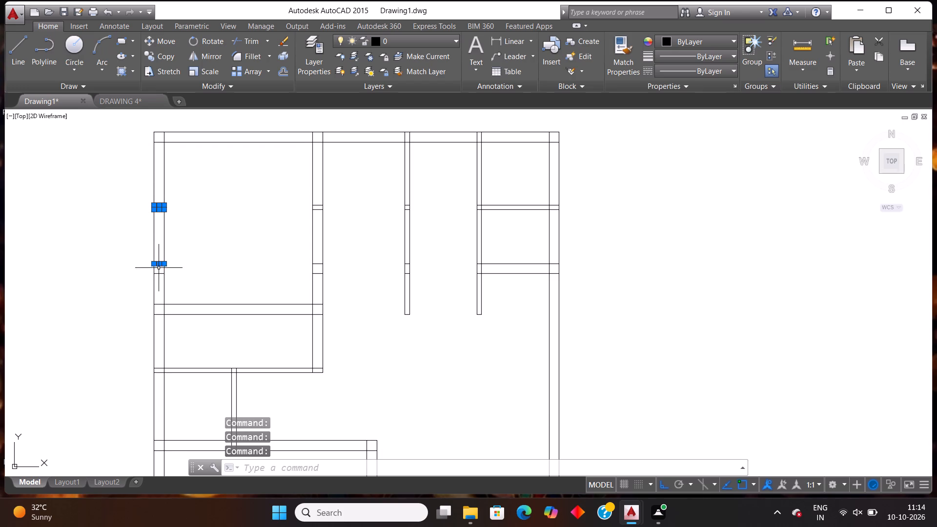
click(161, 275)
click(317, 210)
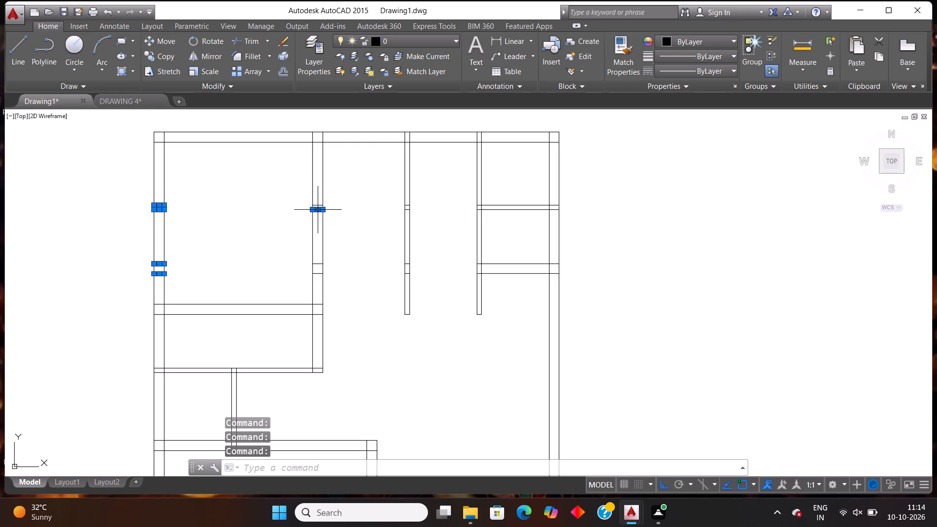
click(319, 205)
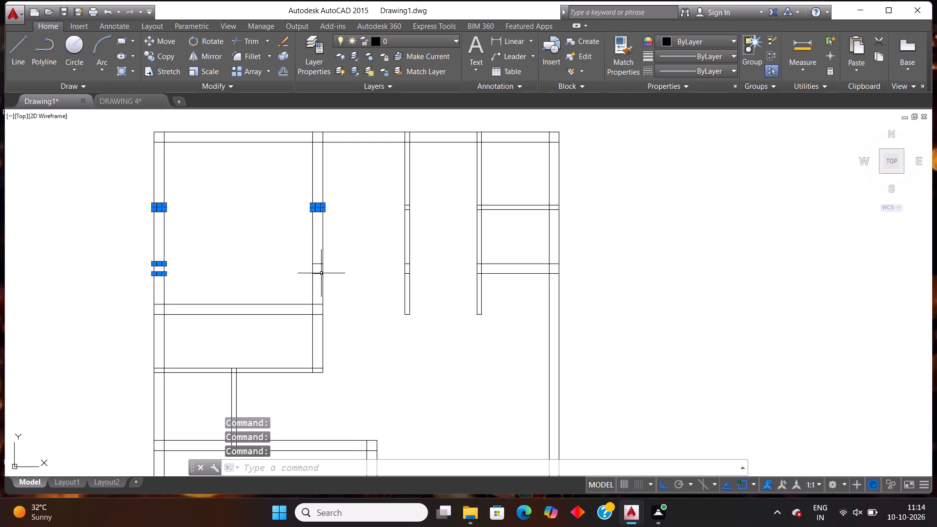
click(320, 274)
click(319, 264)
scroll(427, 214, up, 1)
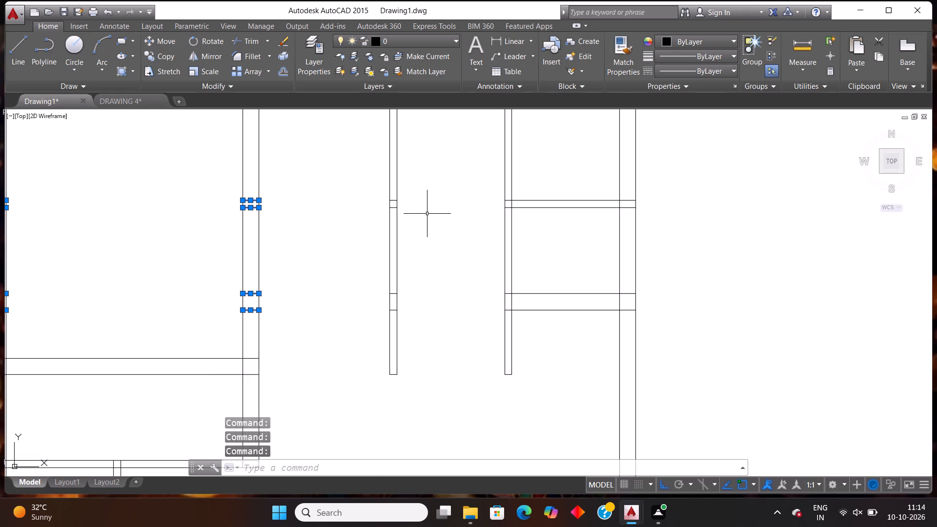
click(393, 209)
click(395, 201)
click(394, 293)
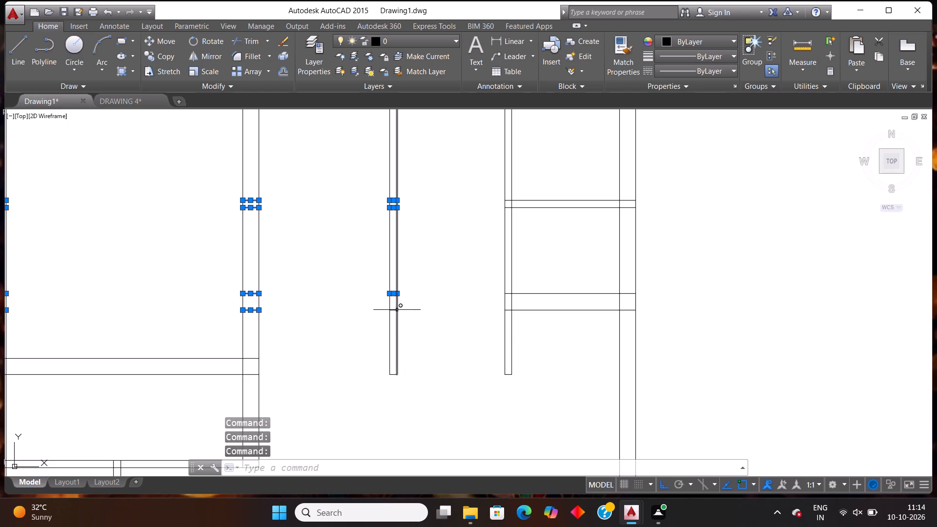
click(393, 310)
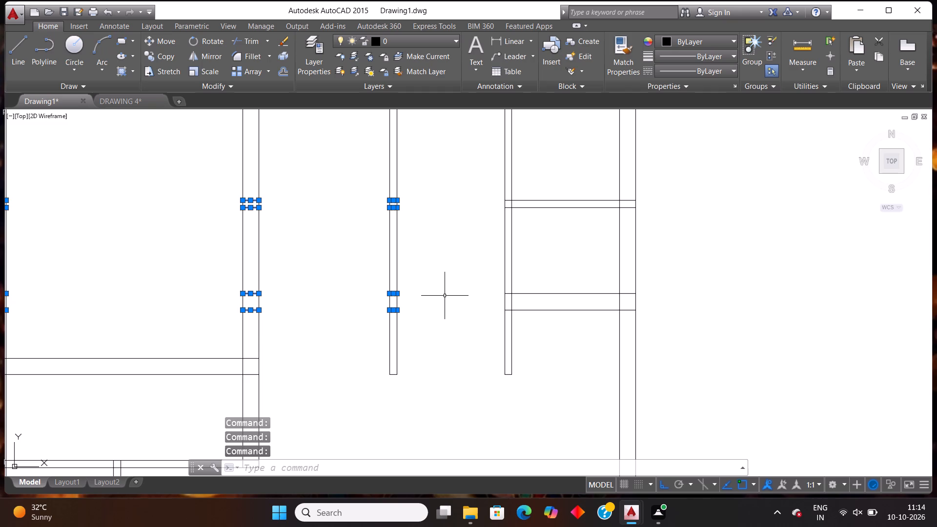
key(Delete)
Trim the overlapping lines where the thin 4" horizontal wall meets the right-hand 4" partition to form an open T-junction.
scroll(445, 298, down, 2)
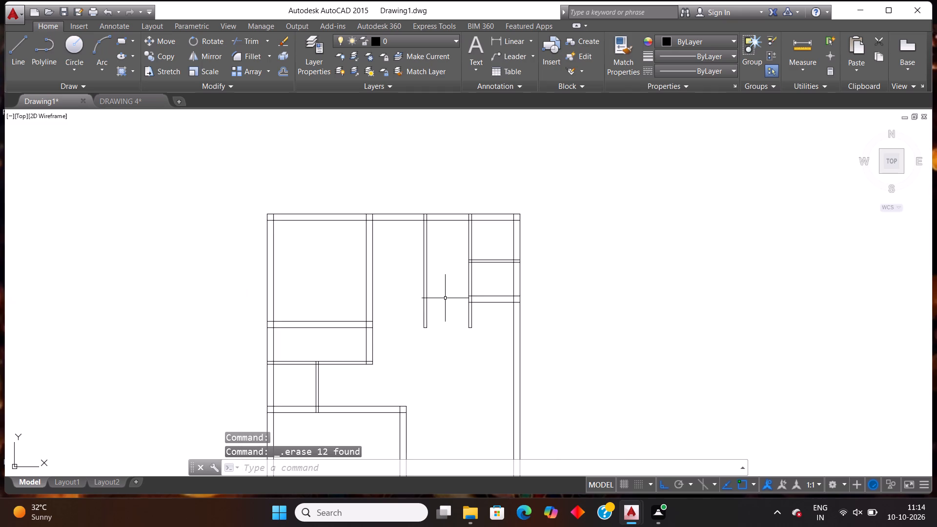
scroll(468, 284, up, 2)
scroll(475, 244, down, 1)
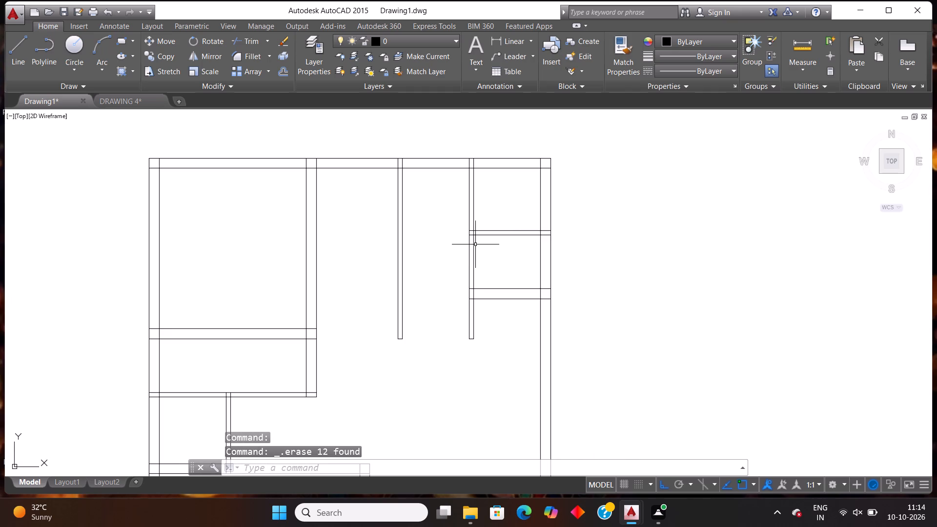
text(tr)
key(Return)
key(Return)
scroll(475, 242, up, 4)
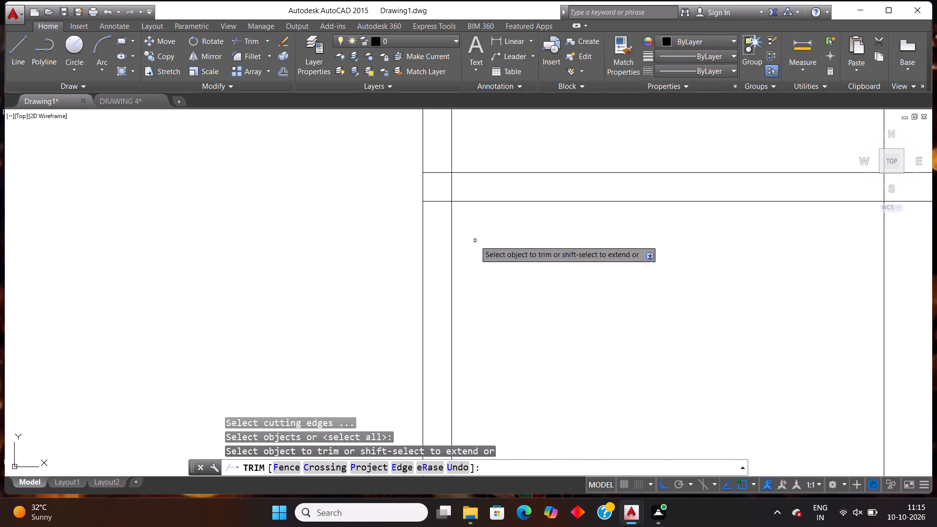
click(432, 160)
click(441, 233)
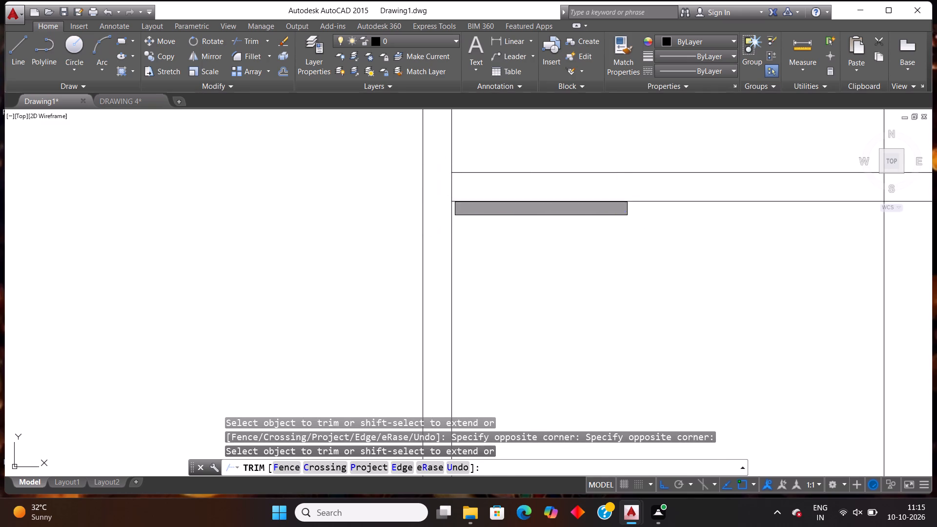
click(447, 194)
click(480, 187)
Trim the overlapping lines where the 9" horizontal wall meets the right-hand 4" partition and the right outer wall.
scroll(484, 202, down, 4)
scroll(501, 277, up, 2)
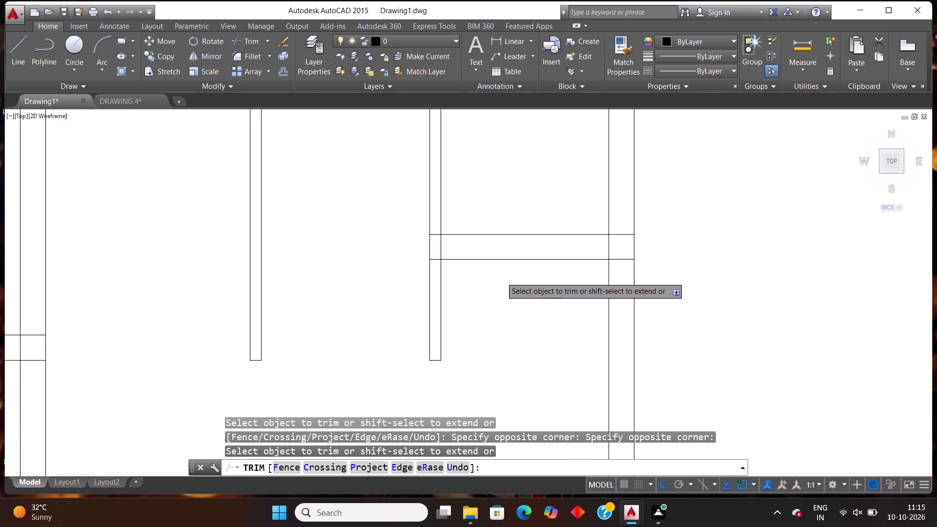
click(436, 226)
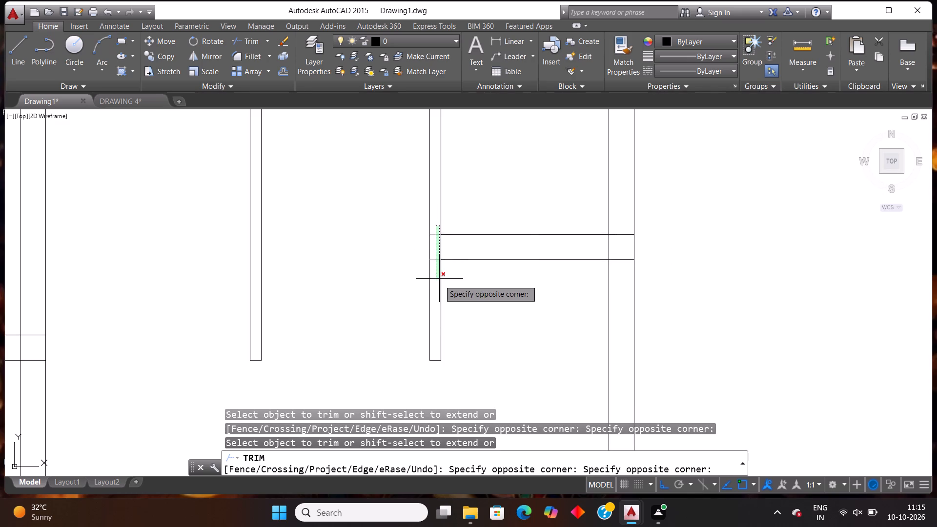
click(439, 280)
click(435, 256)
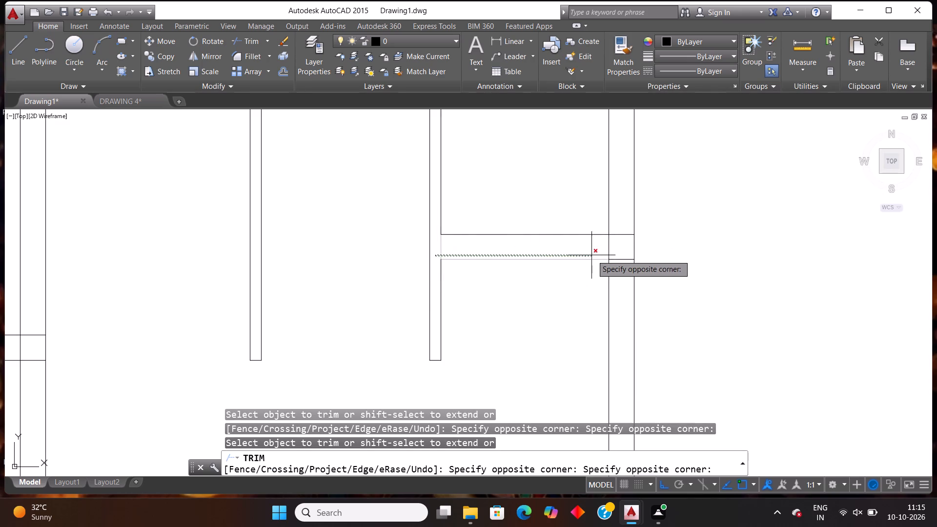
click(615, 252)
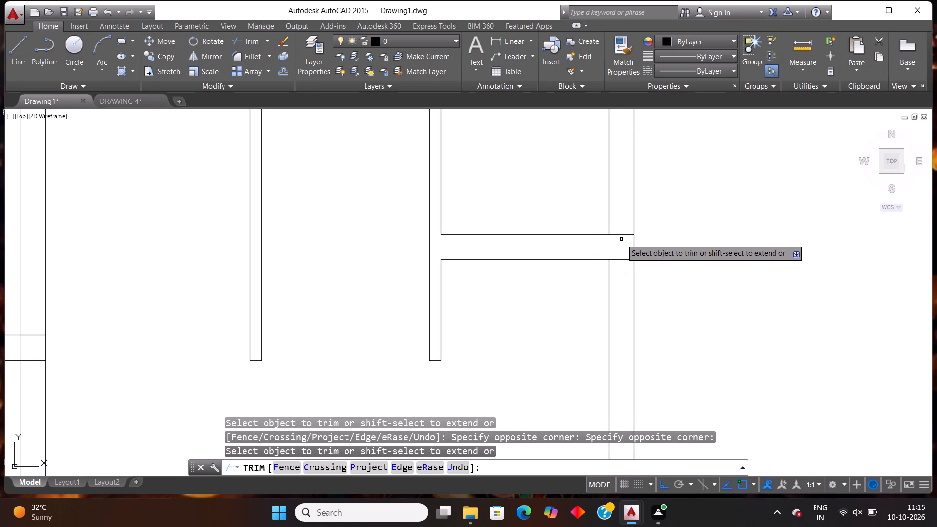
click(622, 235)
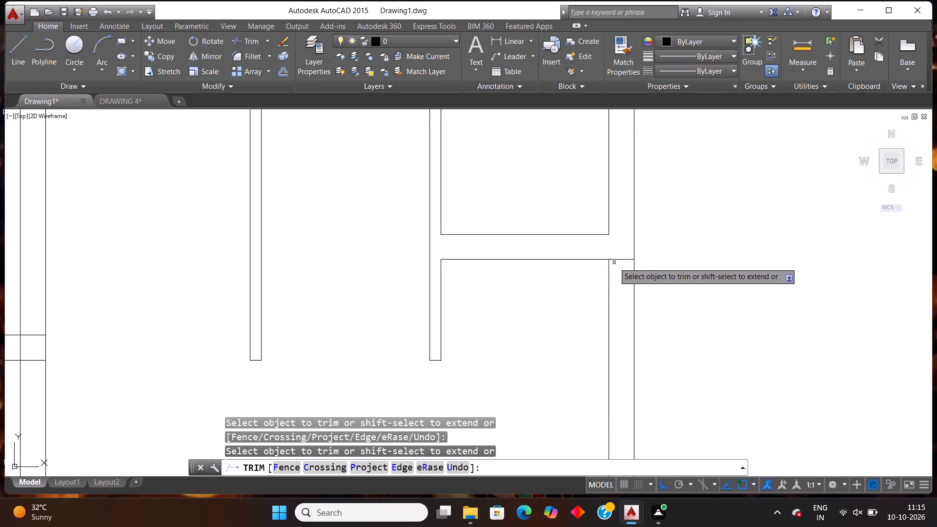
click(620, 261)
Trim the overlapping lines where the thin 4" horizontal wall meets the right outer wall.
scroll(565, 284, down, 3)
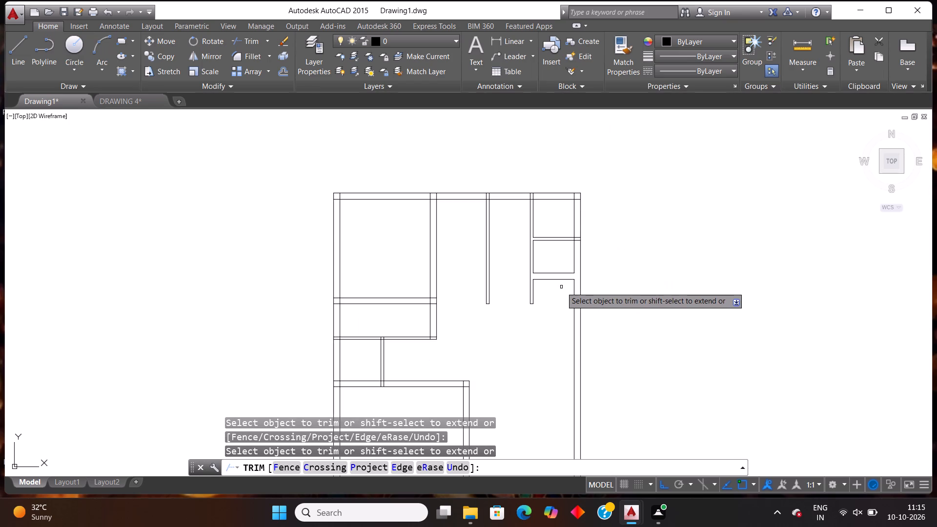
scroll(585, 243, up, 3)
drag(550, 244, 550, 250)
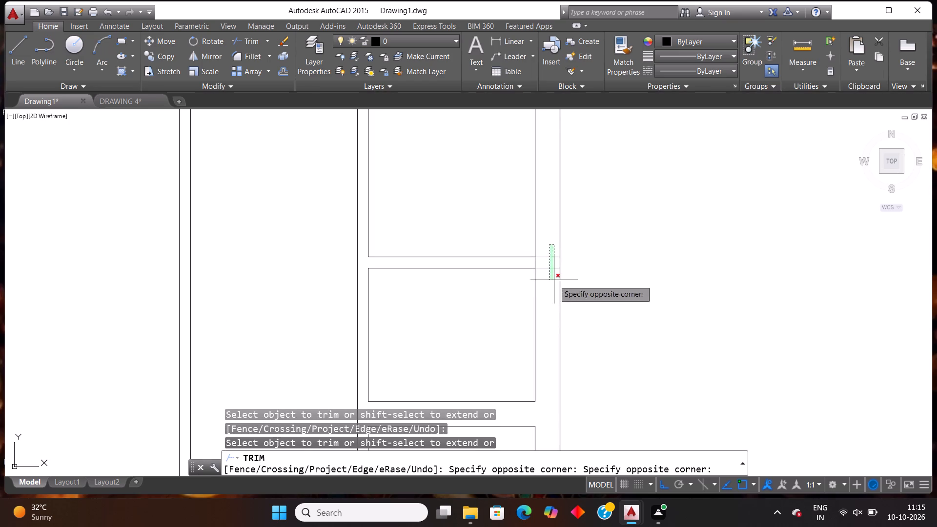
click(554, 290)
scroll(553, 287, down, 2)
scroll(545, 272, up, 4)
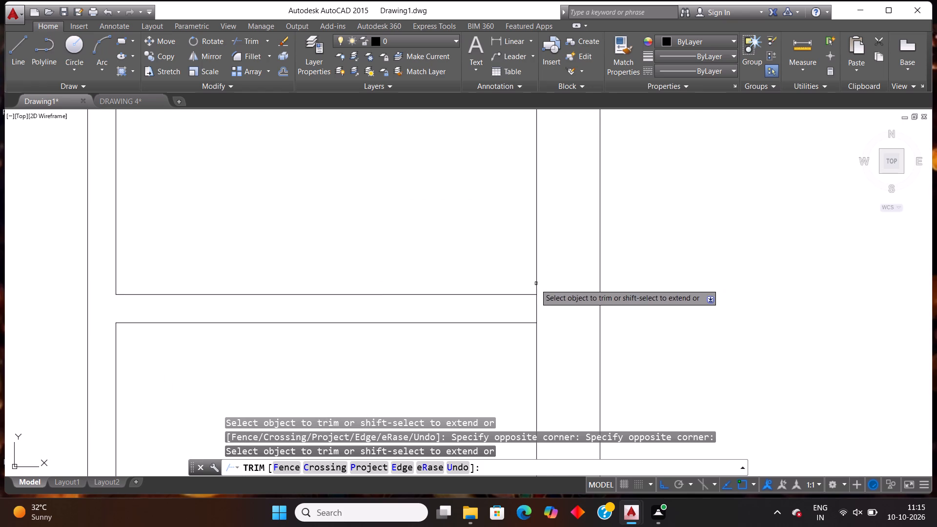
click(536, 312)
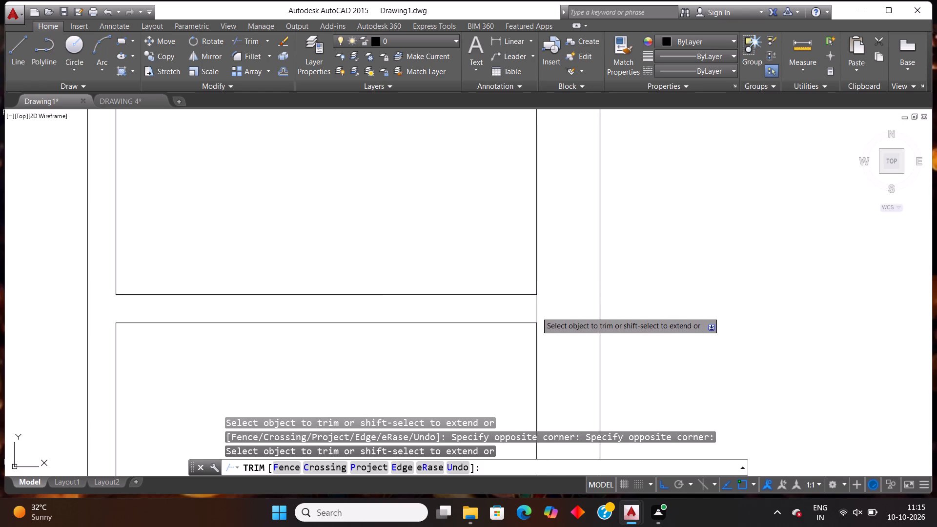
Trim the crossing inner wall lines at the outline's upper-right corner.
scroll(539, 310, down, 3)
scroll(559, 224, up, 1)
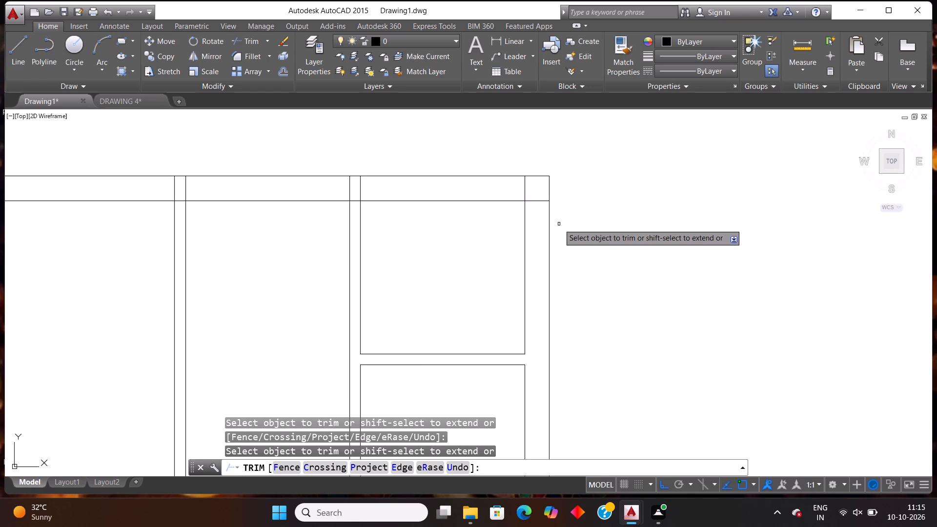
click(535, 200)
click(524, 190)
Trim the overlapping lines where the right-hand 4" partition meets the top outer wall.
scroll(428, 258, down, 1)
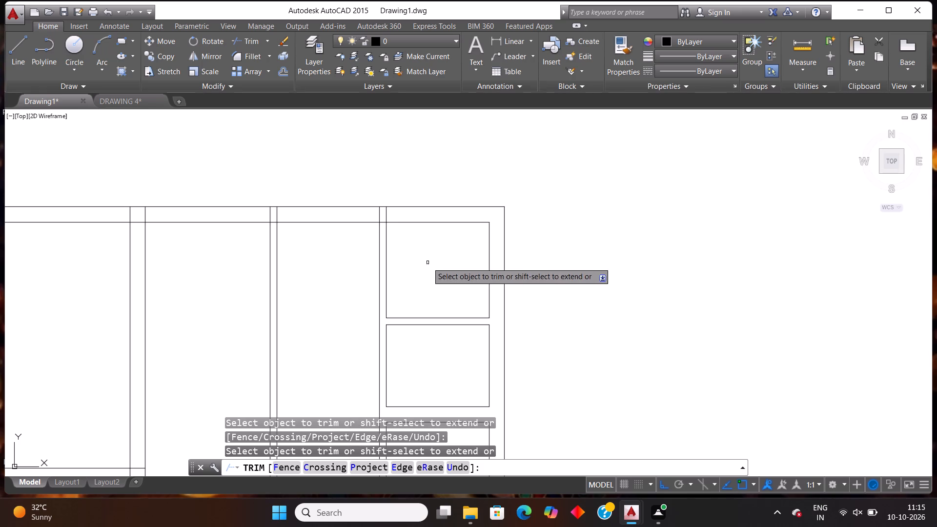
scroll(386, 213, up, 1)
click(360, 213)
click(410, 211)
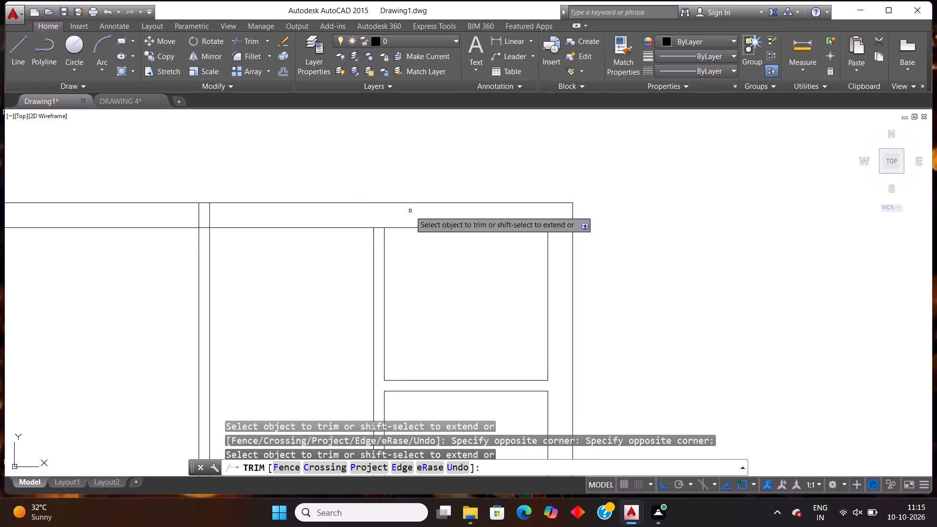
scroll(379, 246, down, 1)
scroll(381, 241, up, 2)
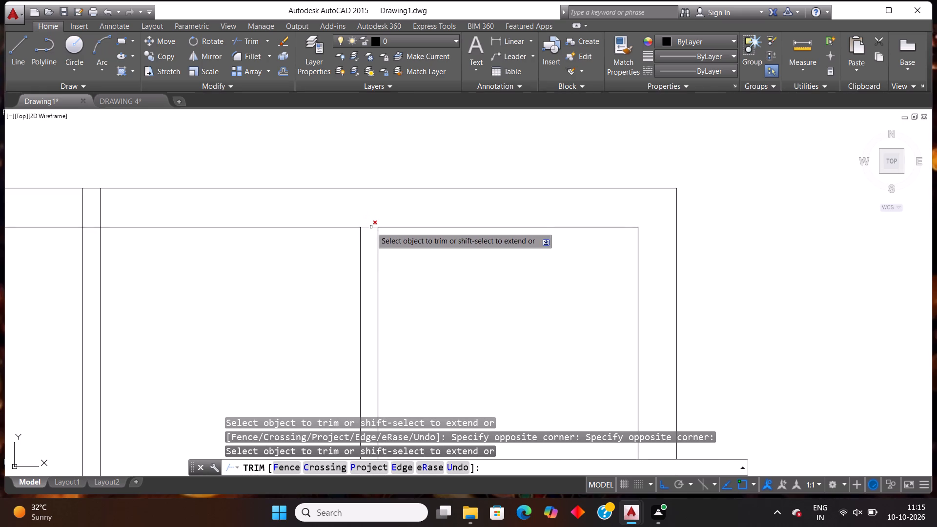
click(371, 227)
Trim the overlapping lines where the other 4" partition, nearer the upper-left room, meets the top outer wall.
scroll(371, 230, down, 1)
scroll(240, 221, down, 1)
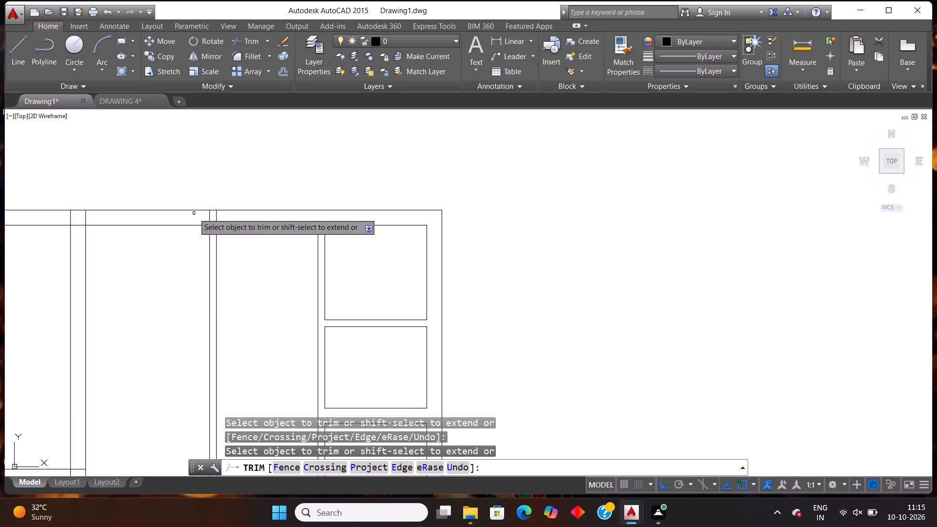
click(193, 216)
click(253, 217)
scroll(251, 226, down, 1)
scroll(218, 229, up, 2)
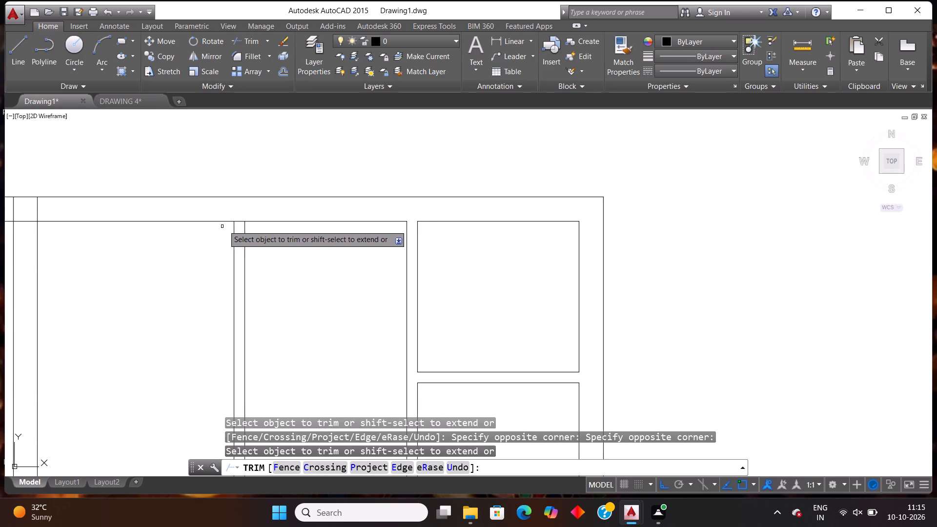
scroll(259, 215, up, 1)
click(227, 224)
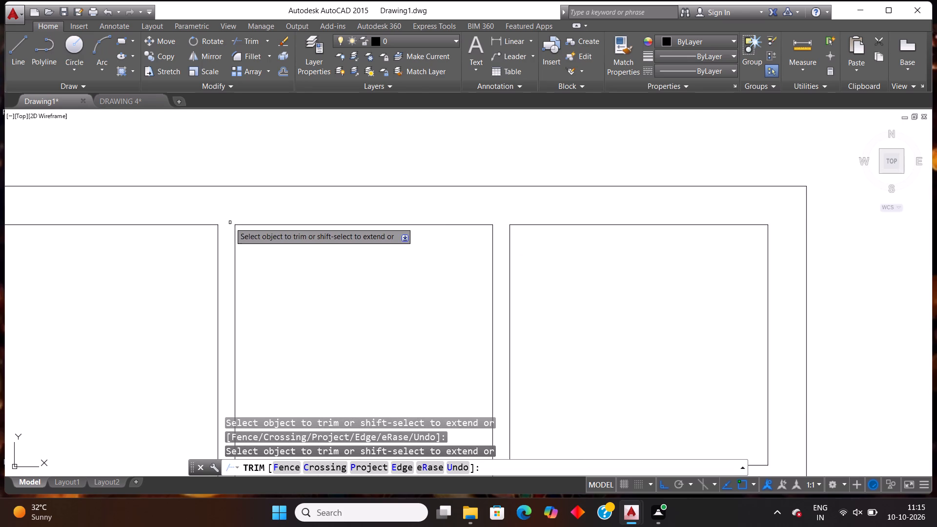
Trim the overlapping lines where the upper-left room's 9" partition meets the top outer wall.
scroll(365, 228, down, 4)
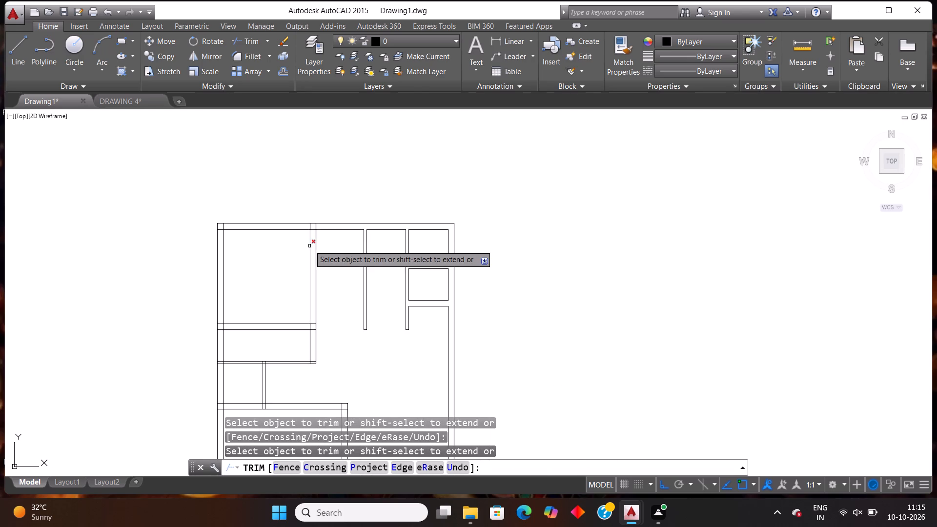
scroll(309, 245, up, 2)
click(292, 203)
click(363, 206)
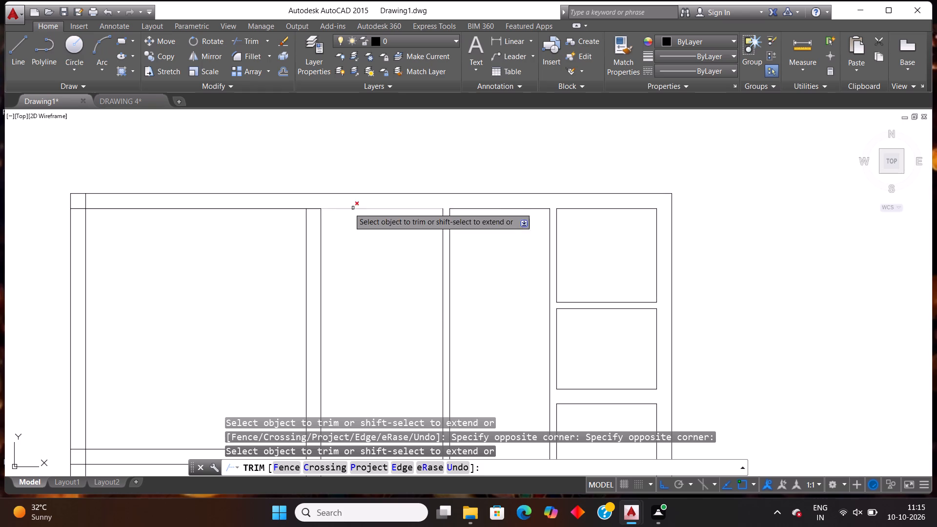
click(312, 201)
click(316, 229)
scroll(326, 222, down, 2)
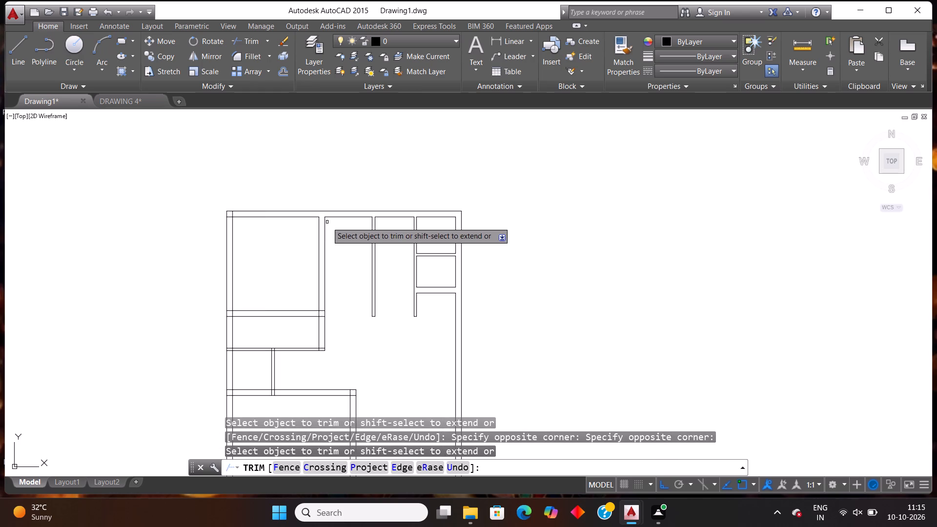
Trim the crossing inner wall lines at the outline's upper-left corner.
scroll(318, 225, down, 1)
scroll(236, 229, up, 2)
scroll(343, 209, up, 2)
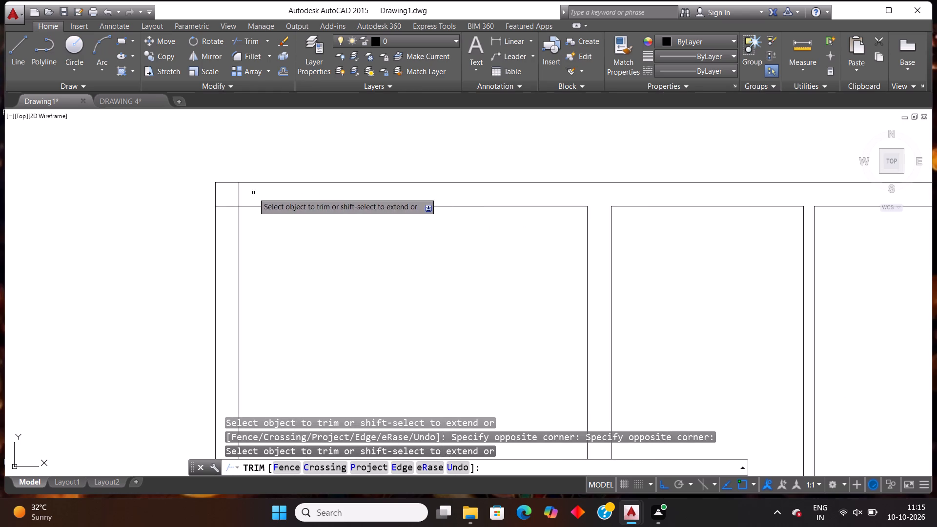
click(253, 193)
click(233, 193)
click(237, 189)
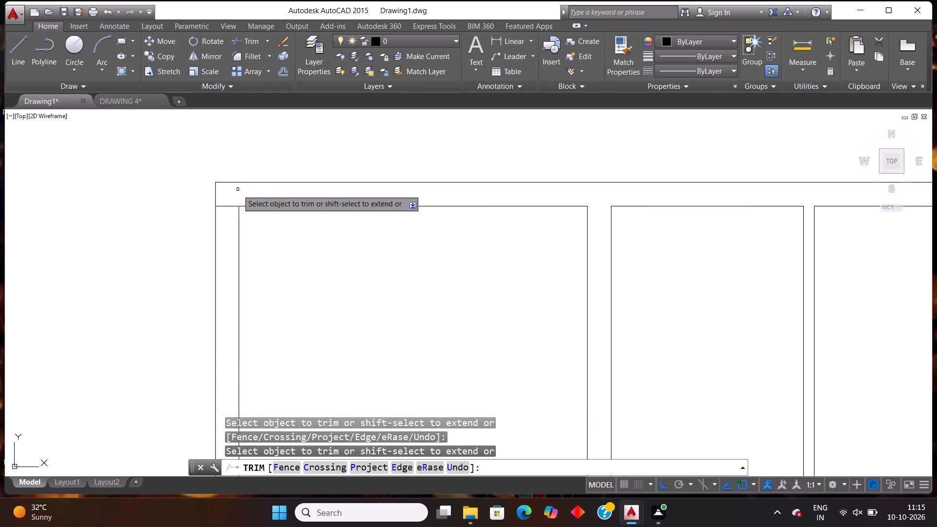
click(233, 206)
Trim the overlapping lines where the 9" wall below the upper-left room meets the left outer wall.
scroll(249, 202, down, 4)
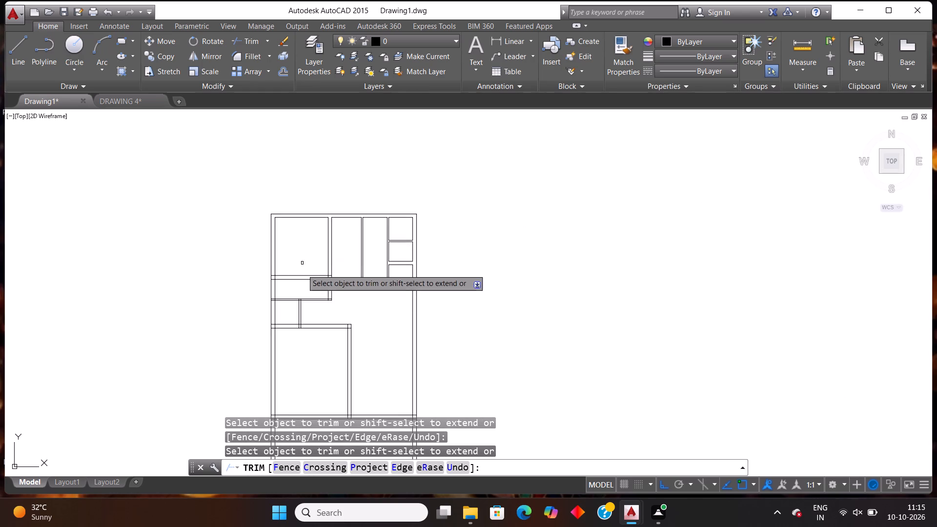
scroll(295, 297, up, 3)
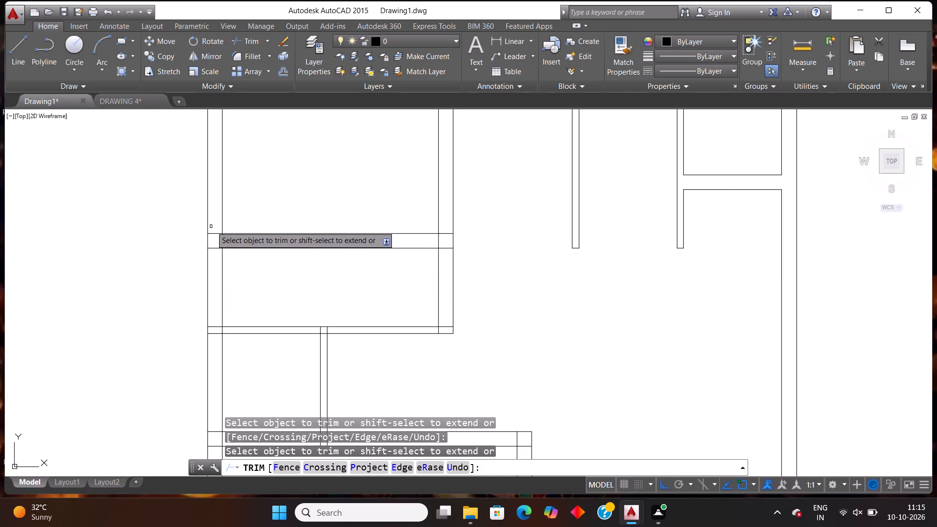
click(214, 225)
click(217, 257)
click(219, 244)
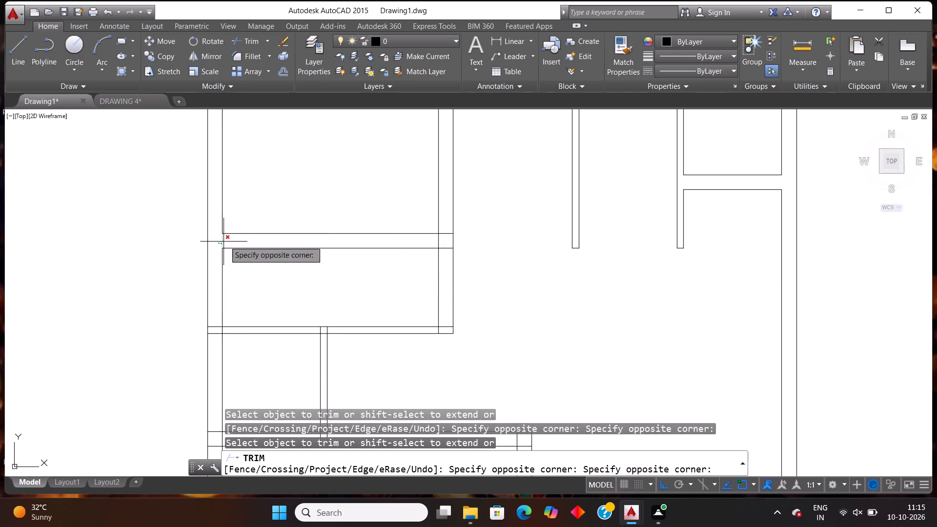
click(252, 242)
Trim the overlapping lines where the 9" wall below the upper-left room meets the room's vertical 9" partition.
scroll(409, 270, down, 1)
scroll(434, 260, up, 2)
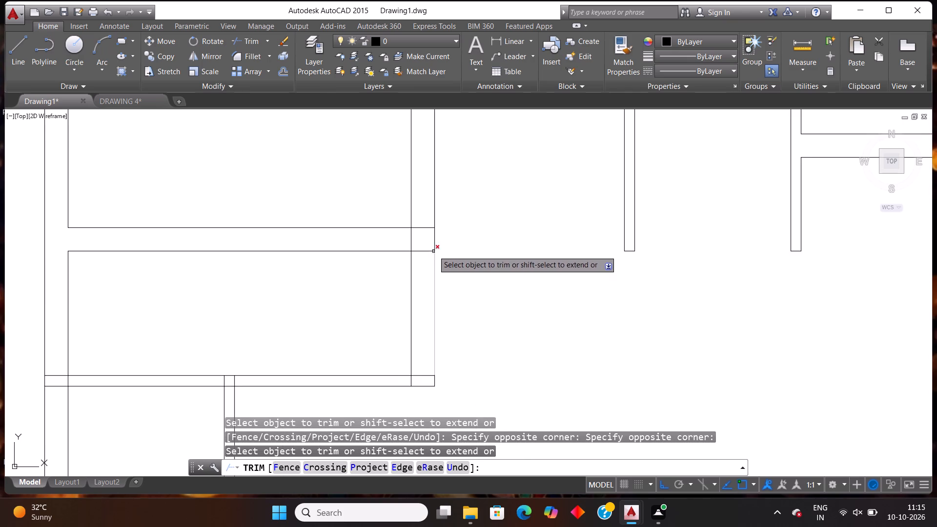
click(424, 214)
click(417, 272)
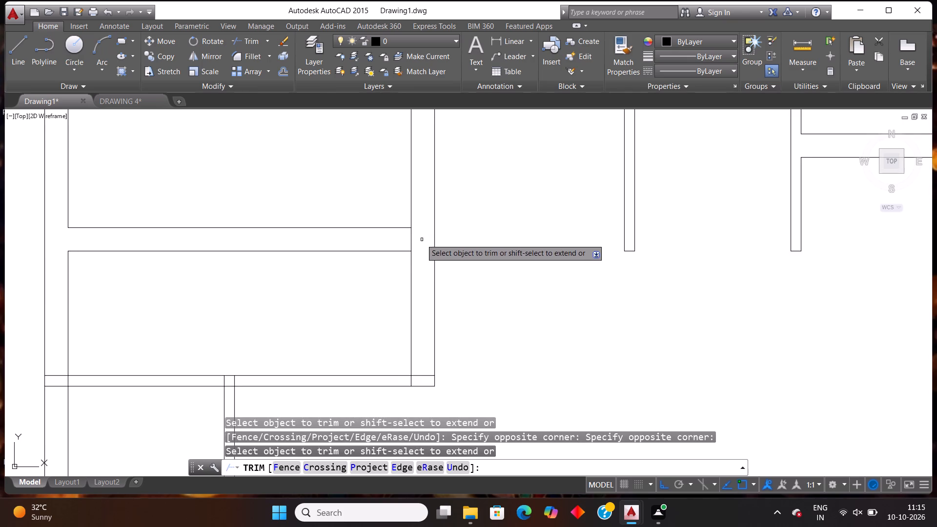
click(421, 238)
click(378, 236)
Trim the overlapping lines where the horizontal 4" wall under the narrow left-side room meets the left outer wall.
scroll(428, 266, down, 2)
scroll(425, 313, down, 2)
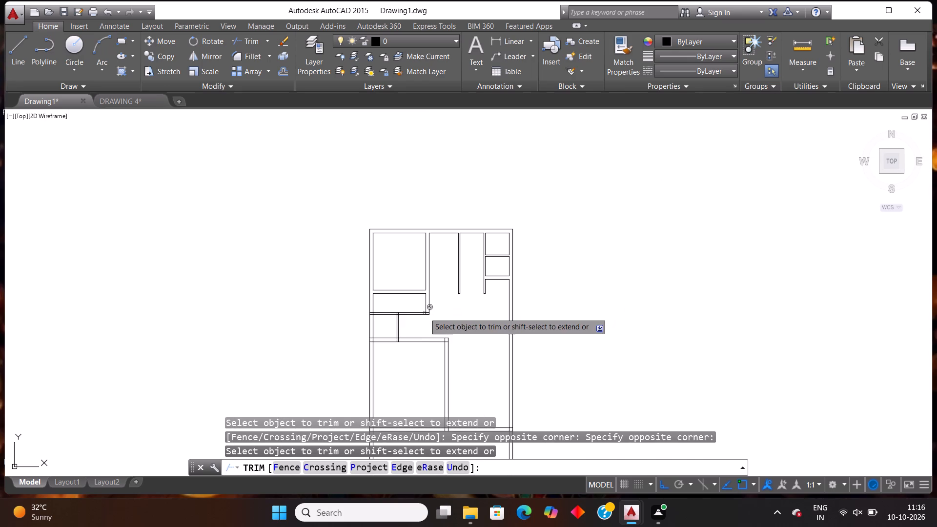
scroll(429, 322, up, 2)
scroll(269, 303, up, 1)
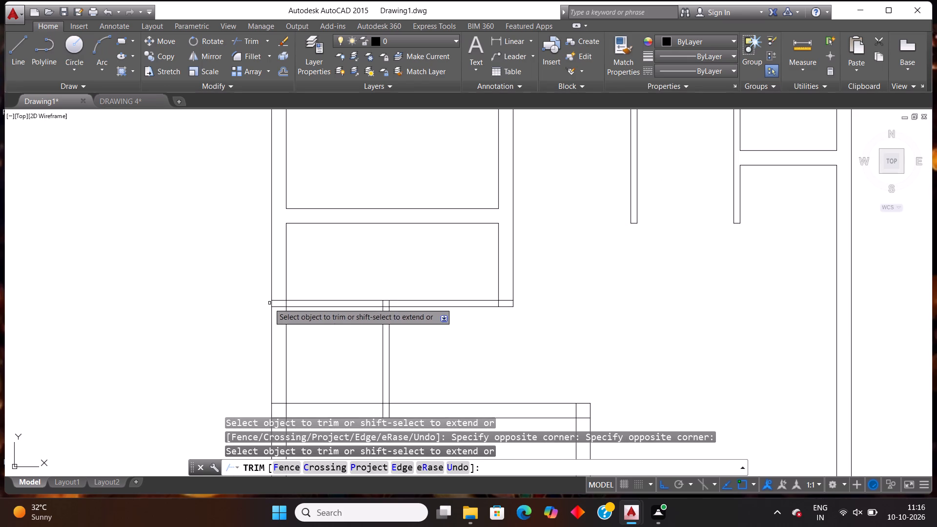
click(281, 292)
click(274, 336)
scroll(285, 315, up, 1)
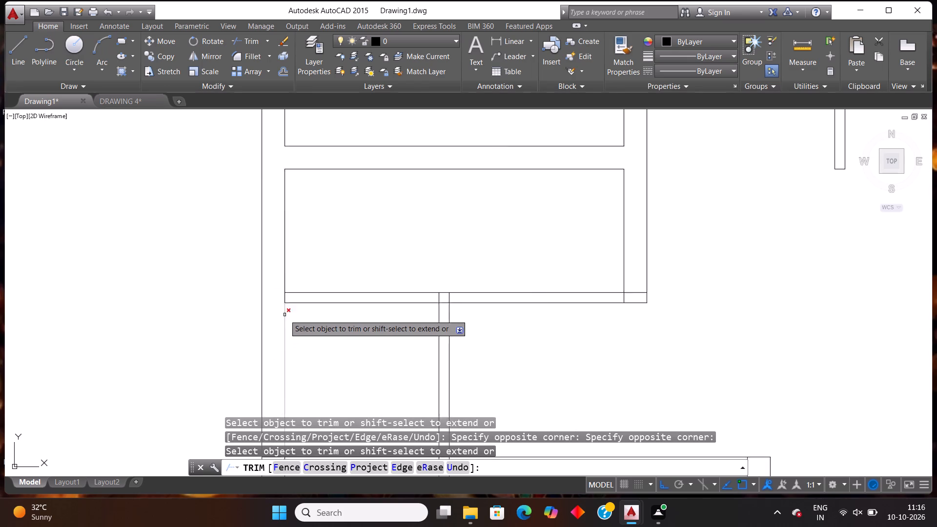
scroll(285, 315, up, 1)
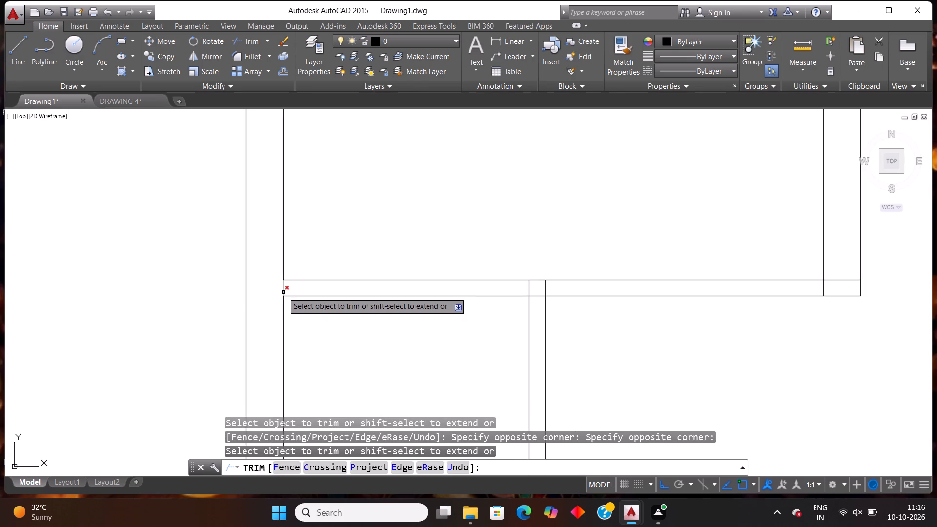
click(283, 292)
Trim the overlapping lines where the short vertical 4" partition meets the horizontal 4" wall above it.
scroll(426, 292, down, 3)
scroll(530, 304, up, 3)
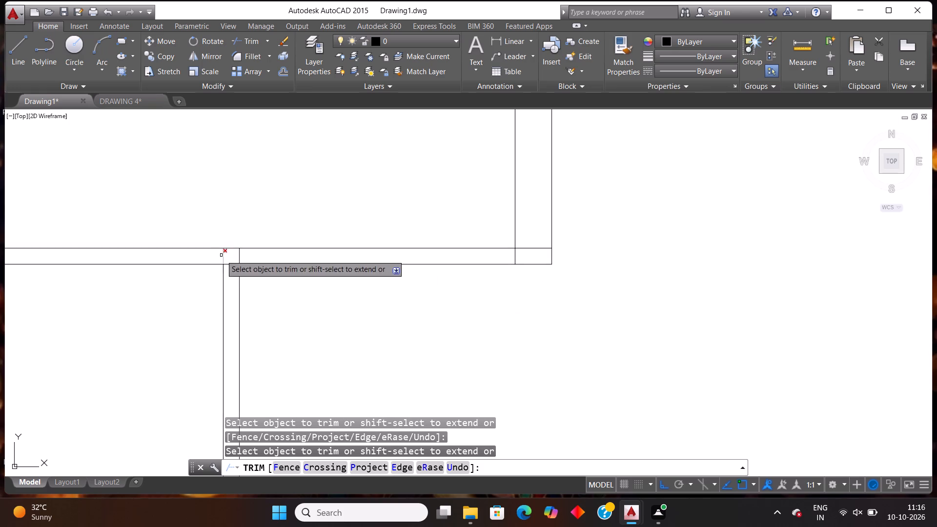
drag(212, 257, 226, 257)
click(267, 257)
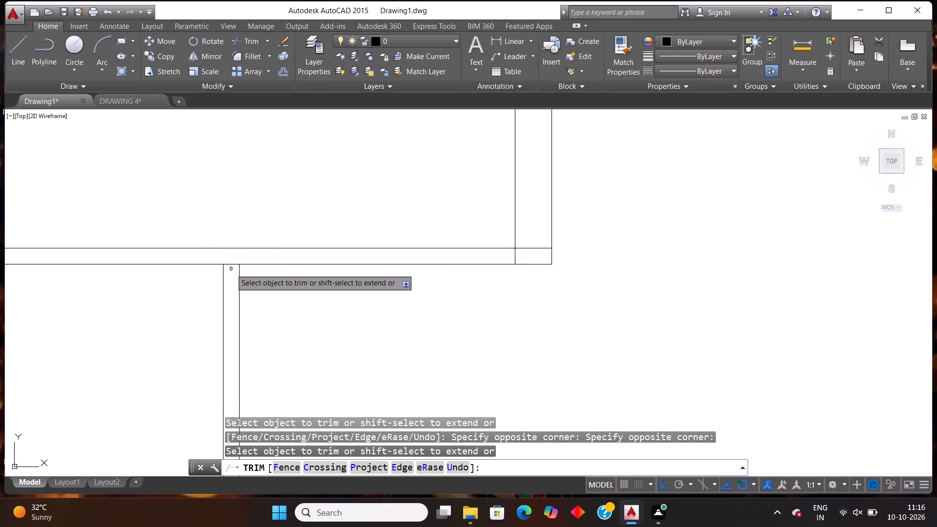
click(233, 265)
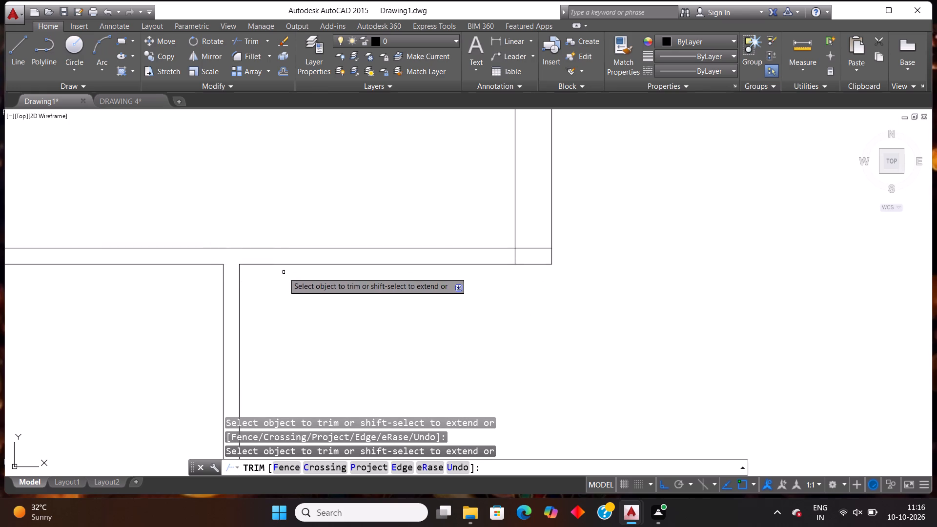
Clean the narrow room's lower-right wall corner by trimming the crossing line and erasing the leftover short segment.
scroll(284, 272, down, 4)
scroll(352, 269, up, 4)
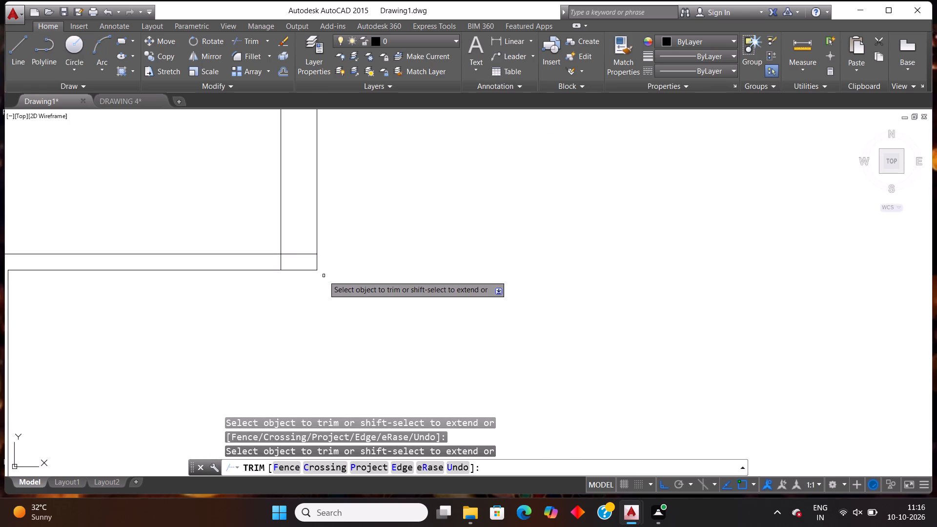
click(306, 255)
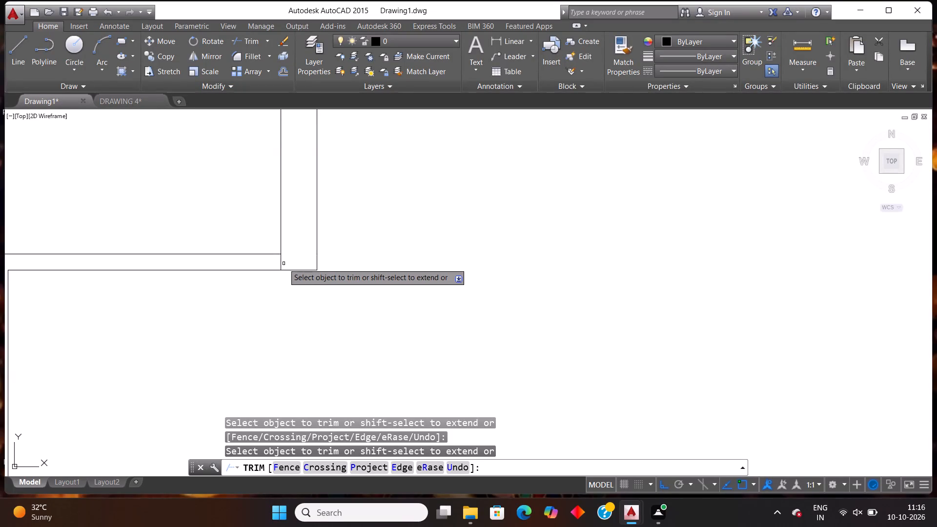
click(280, 264)
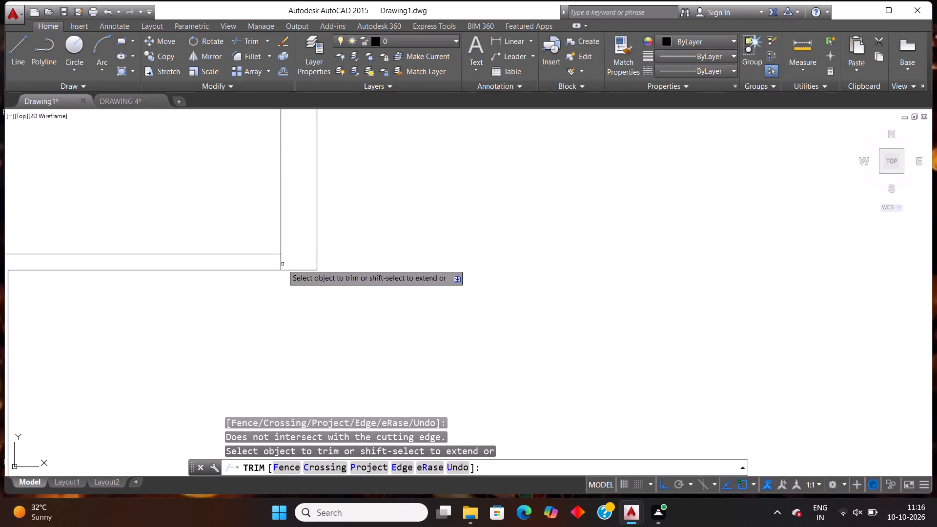
click(282, 264)
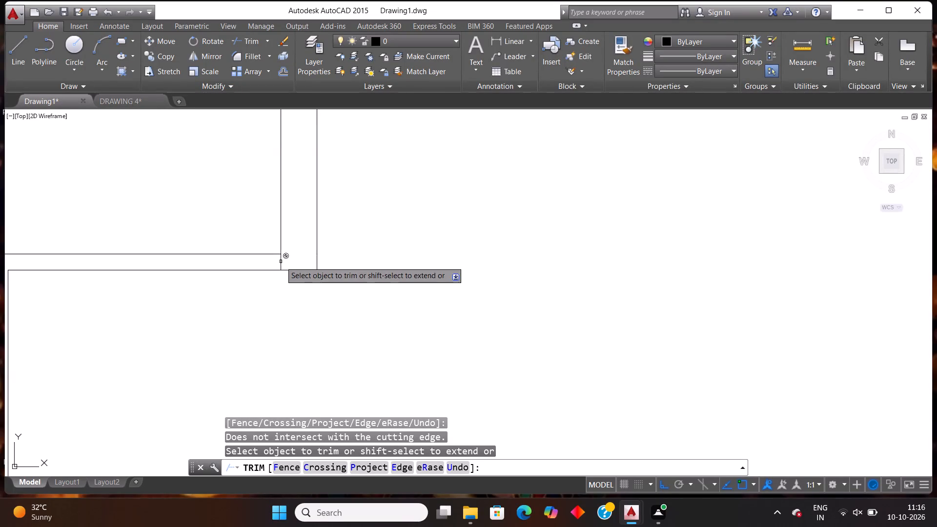
click(281, 262)
key(Escape)
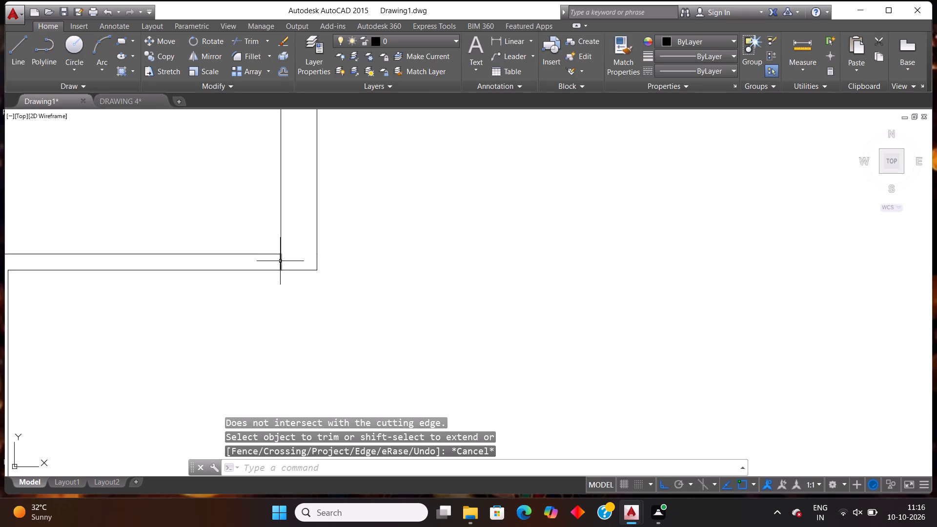
click(281, 263)
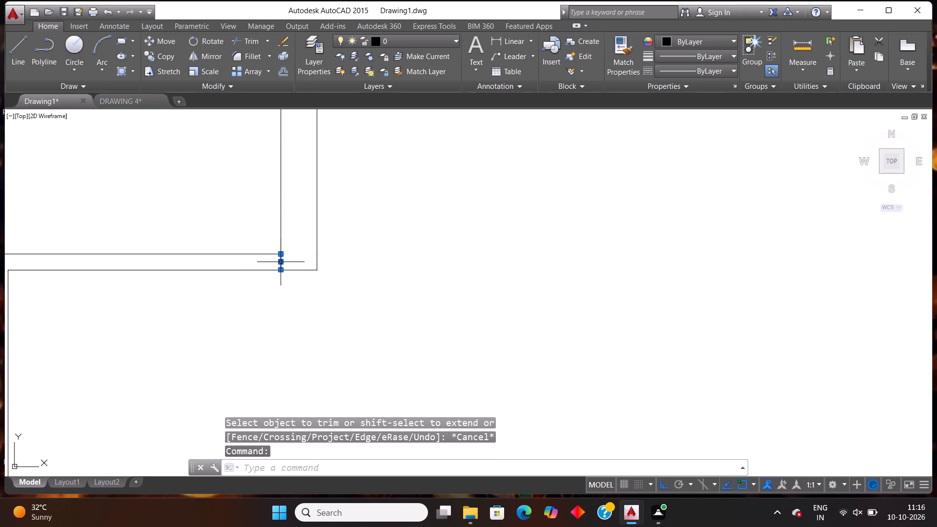
key(Delete)
Trim the overlapping lines where the large left room's top 9" wall meets the left outer wall.
scroll(281, 263, down, 4)
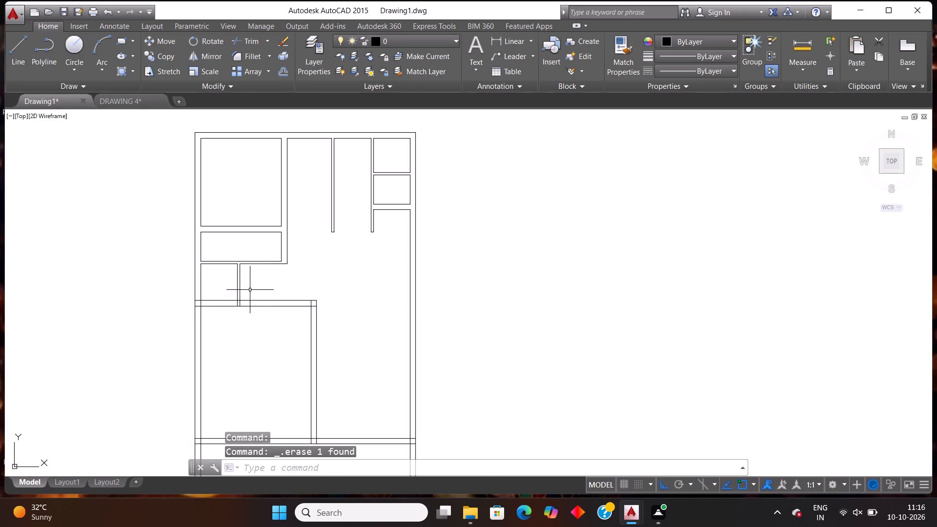
scroll(285, 301, down, 1)
key(t)
key(r)
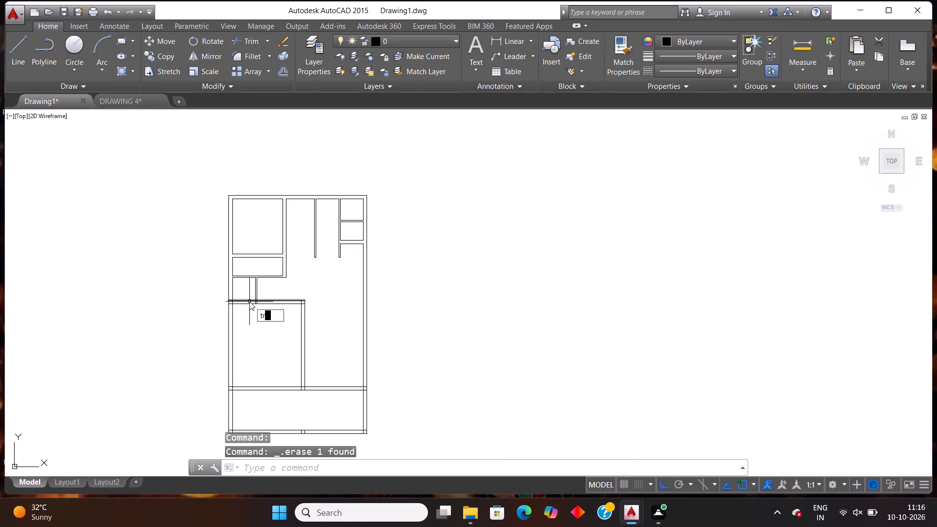
key(Return)
key(Return)
scroll(231, 316, up, 3)
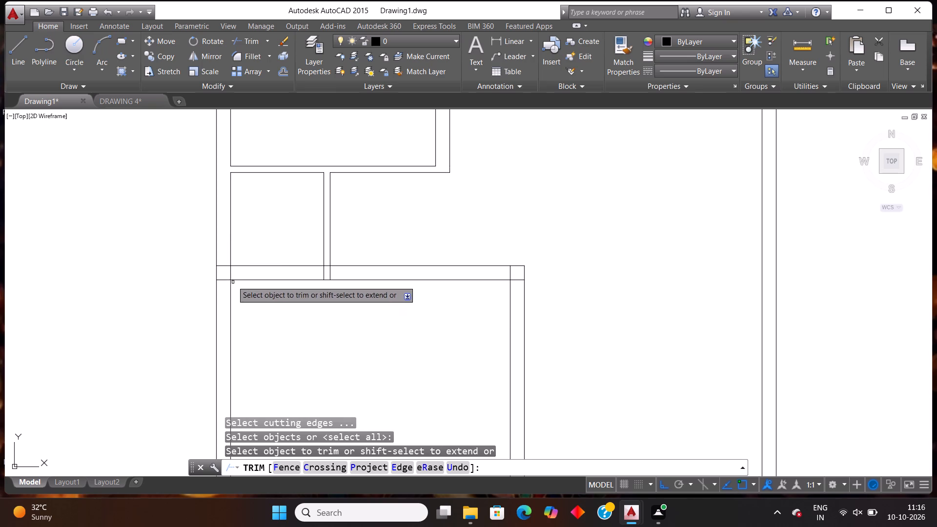
click(224, 258)
click(224, 290)
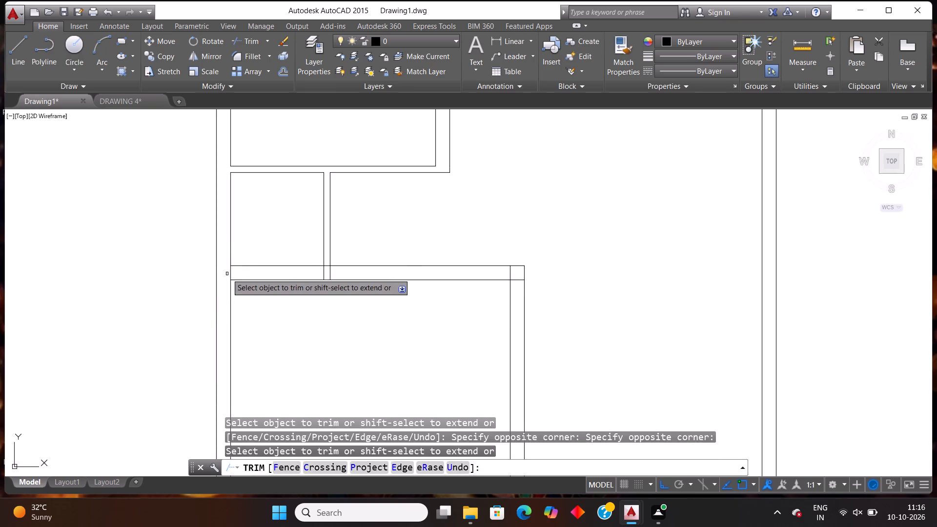
click(227, 274)
click(247, 273)
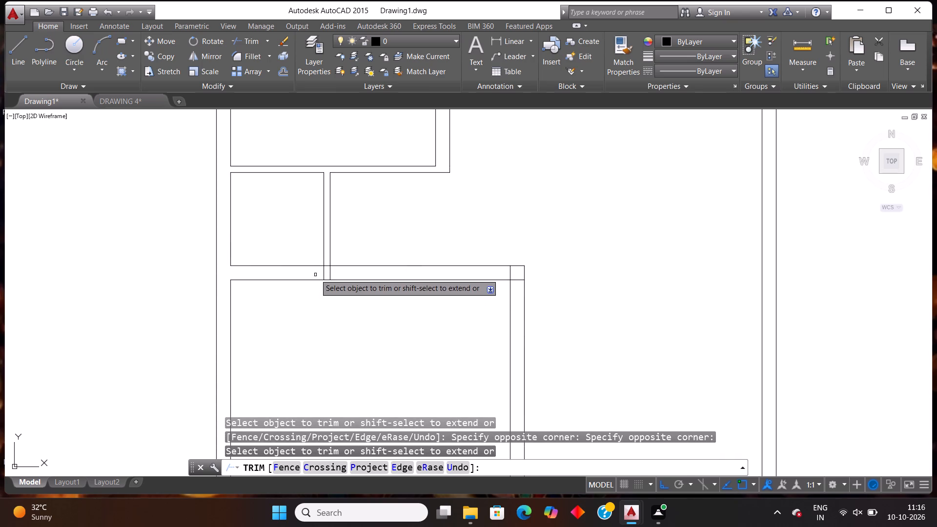
Trim the overlapping lines where the short vertical 4" partition meets the large left room's top 9" wall.
click(315, 274)
click(347, 278)
scroll(344, 276, up, 2)
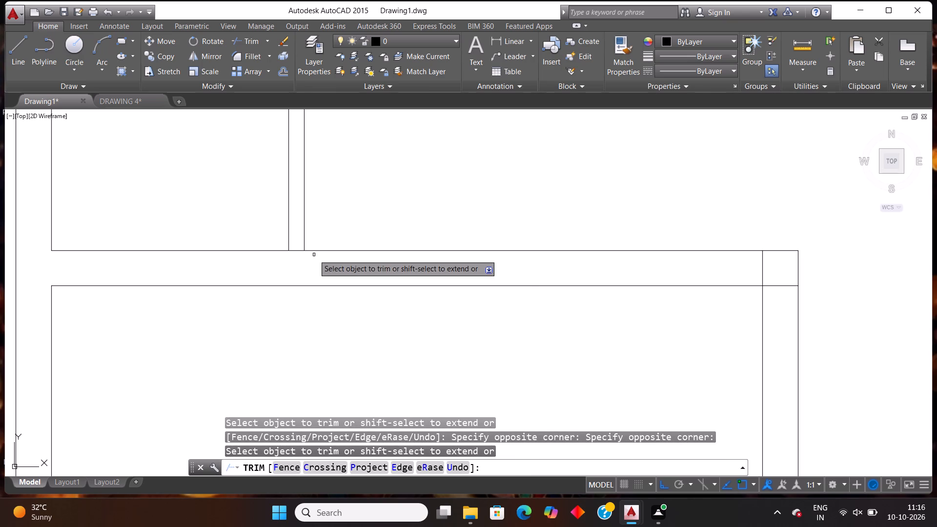
click(295, 251)
Trim the crossing inner wall lines at the large left room's upper-right corner.
scroll(409, 284, down, 1)
scroll(518, 300, down, 2)
scroll(566, 302, up, 2)
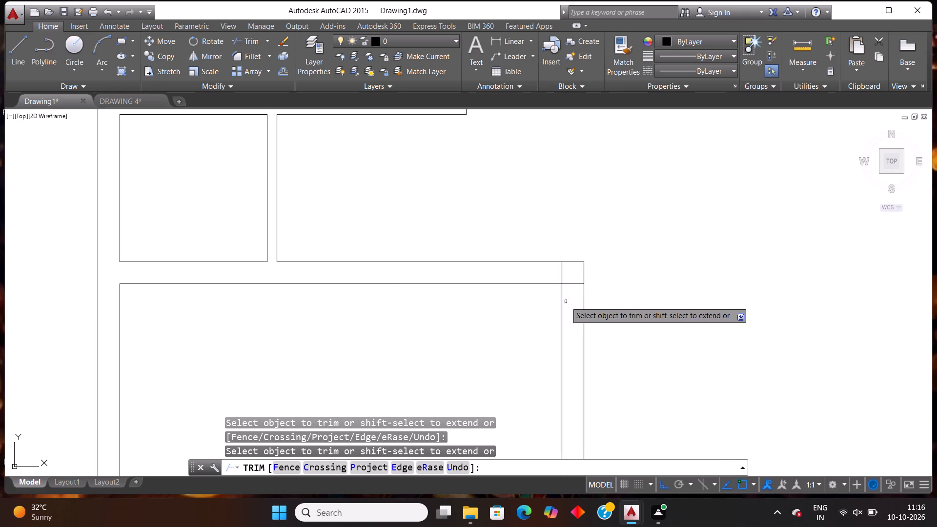
click(562, 273)
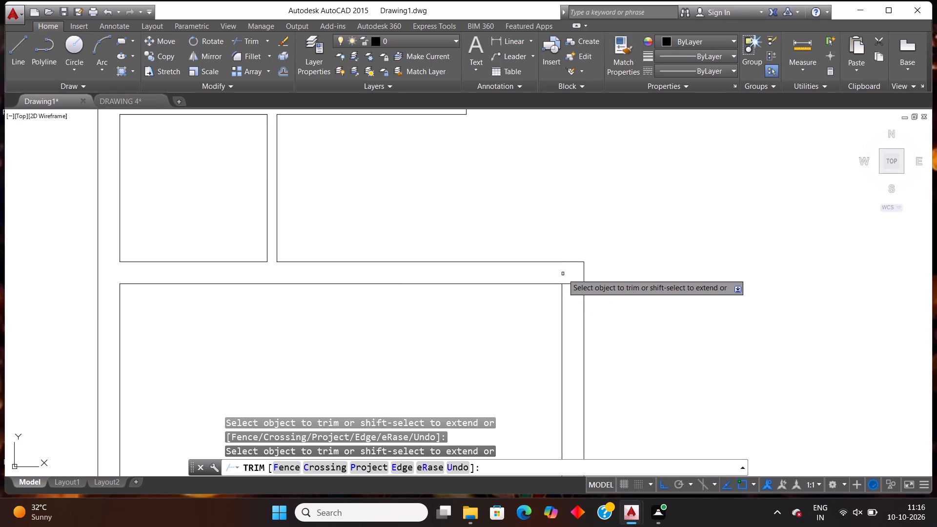
click(570, 284)
Trim the overlapping lines where the full-width 9" cross wall below the large left room meets the left outer wall.
scroll(570, 288, down, 5)
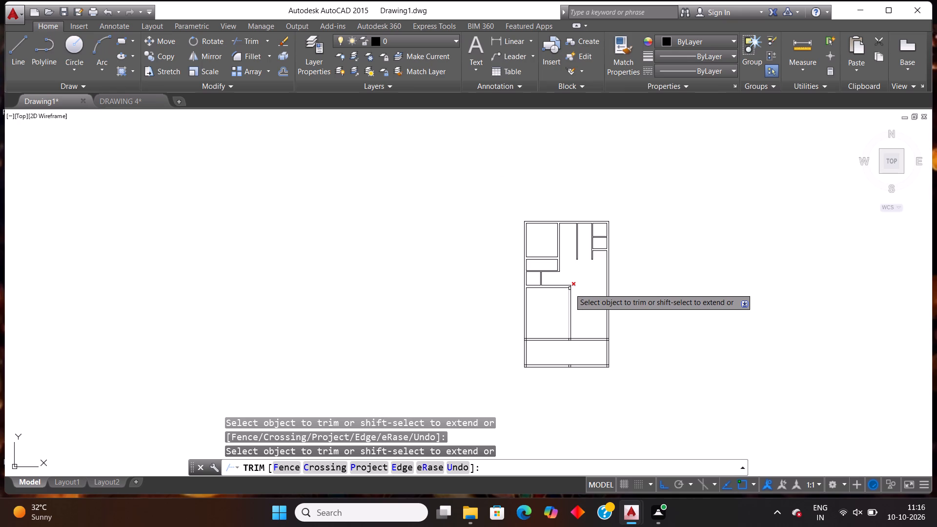
scroll(615, 320, up, 1)
scroll(477, 355, up, 3)
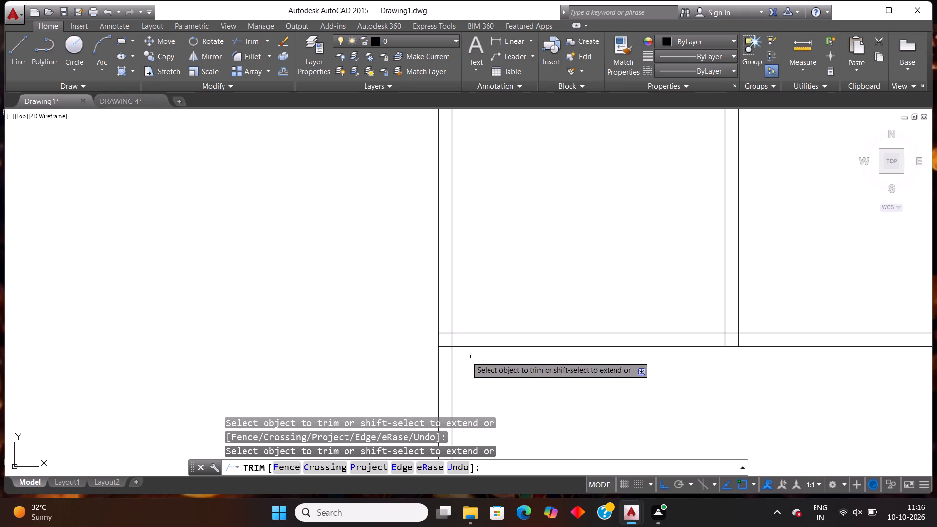
click(446, 326)
click(442, 356)
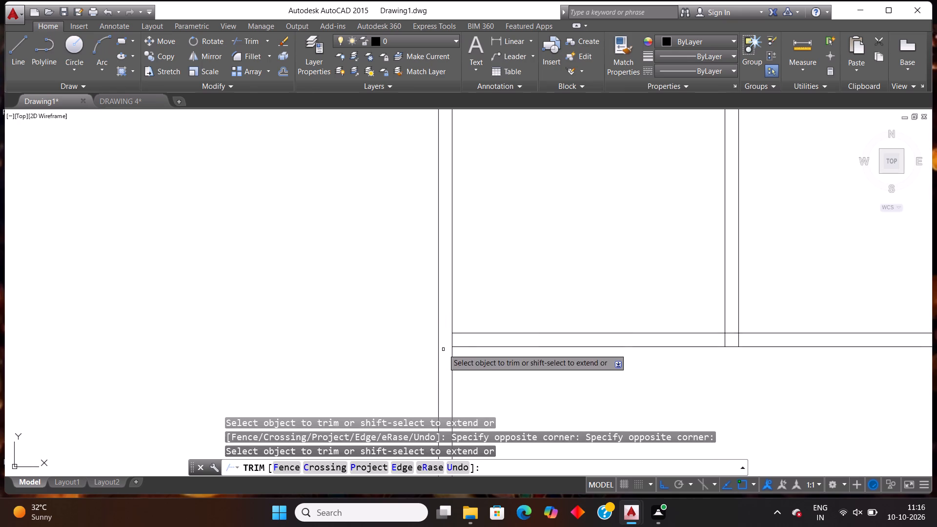
click(448, 340)
click(477, 342)
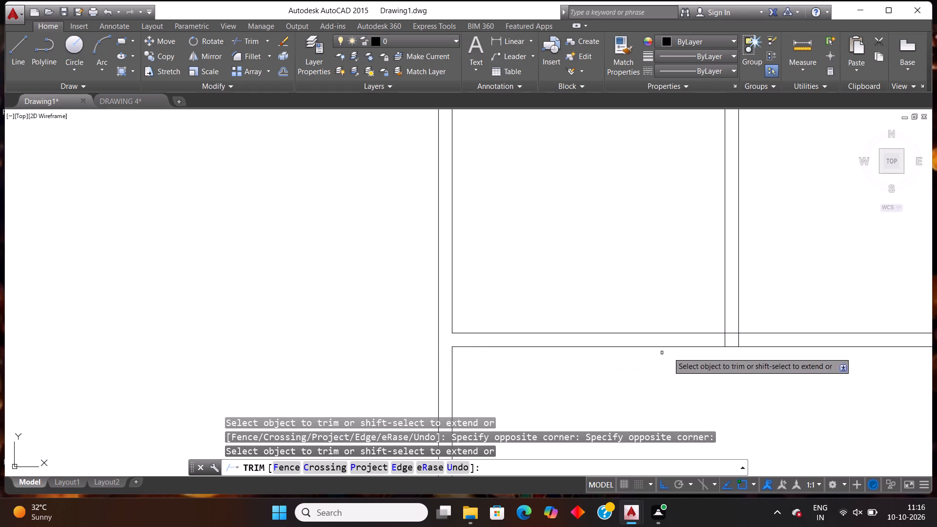
Trim the overlapping lines where the large left room's vertical 9" partition meets the full-width cross wall.
click(730, 333)
click(726, 336)
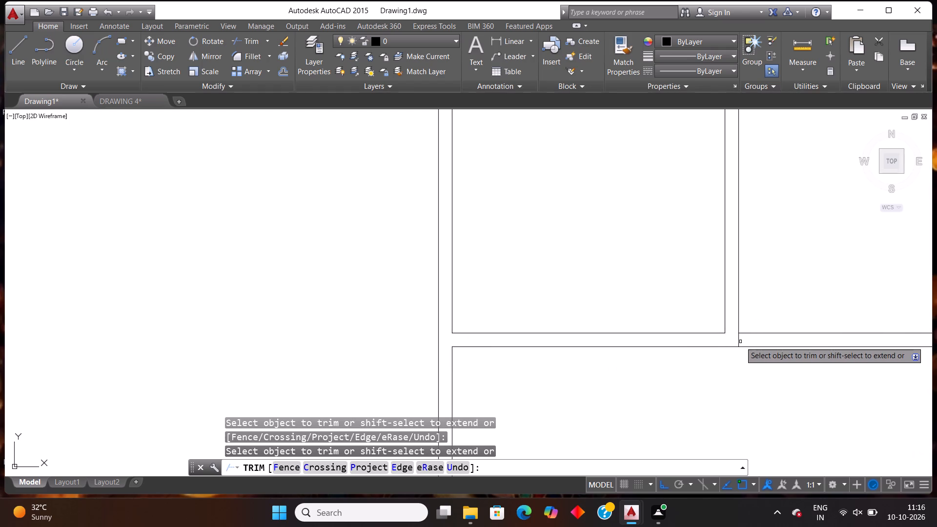
click(739, 341)
scroll(575, 316, down, 2)
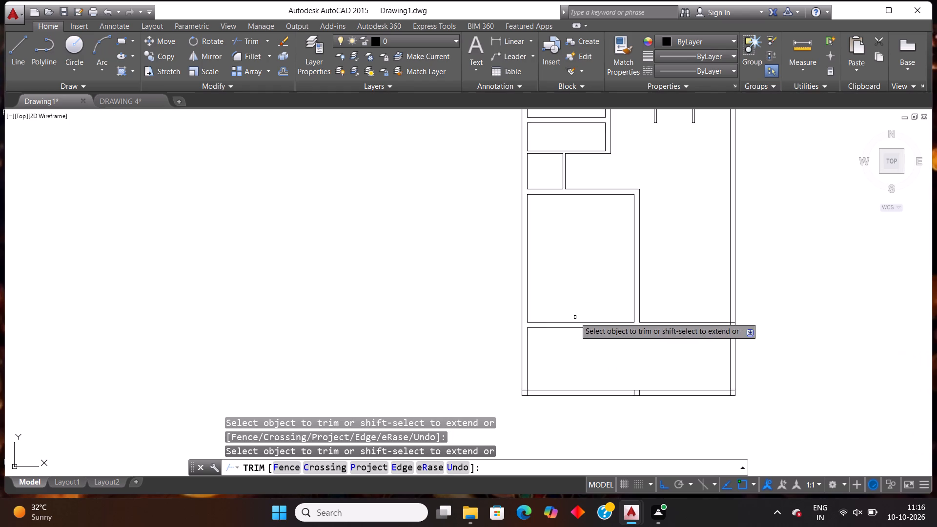
scroll(575, 317, down, 2)
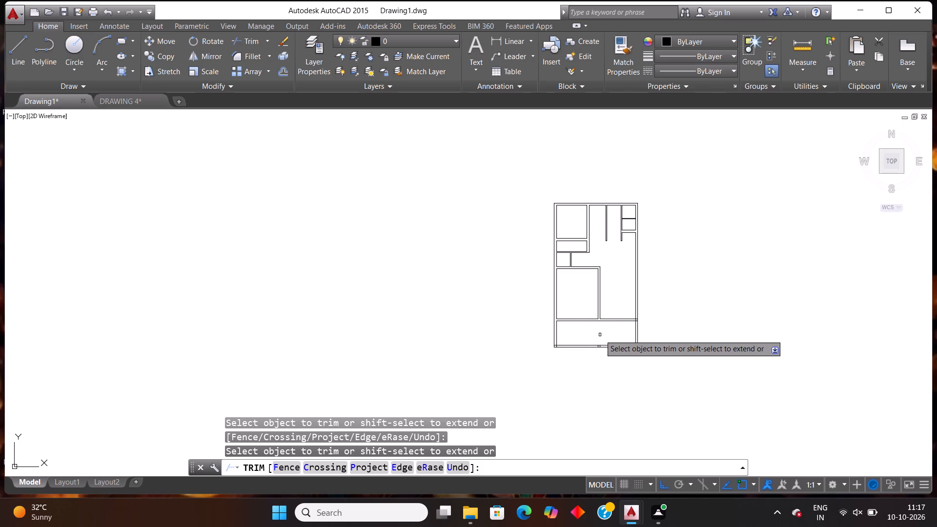
Trim the crossing inner wall line ends at the floor plan's lower-left outer corner.
scroll(569, 338, down, 1)
scroll(591, 341, up, 2)
scroll(539, 356, up, 1)
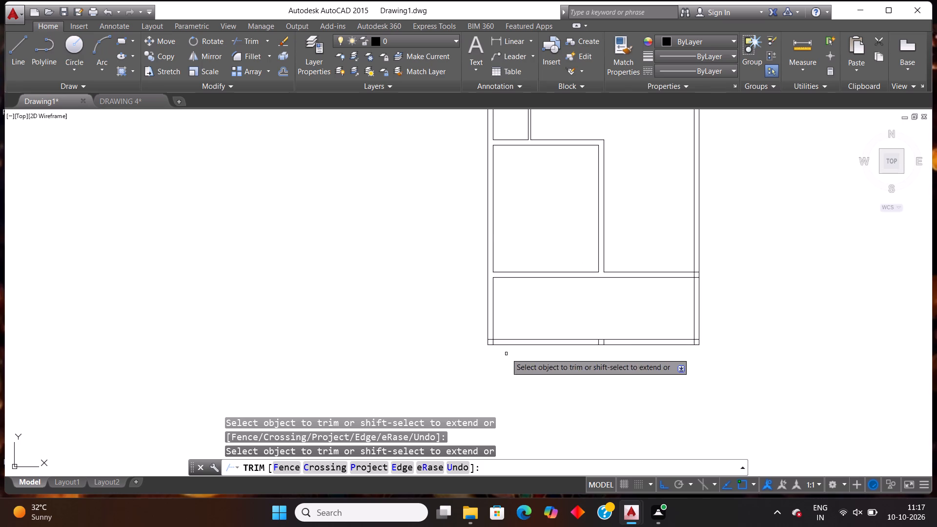
scroll(505, 351, up, 2)
click(461, 323)
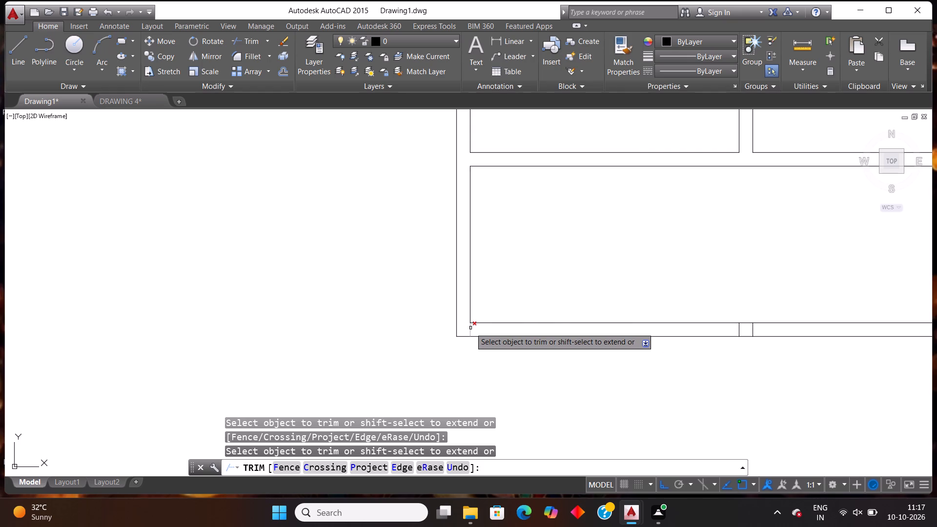
click(470, 328)
Trim the overlapping lines where the full-width 9" cross wall meets the right outer wall.
scroll(597, 331, down, 4)
scroll(666, 338, up, 2)
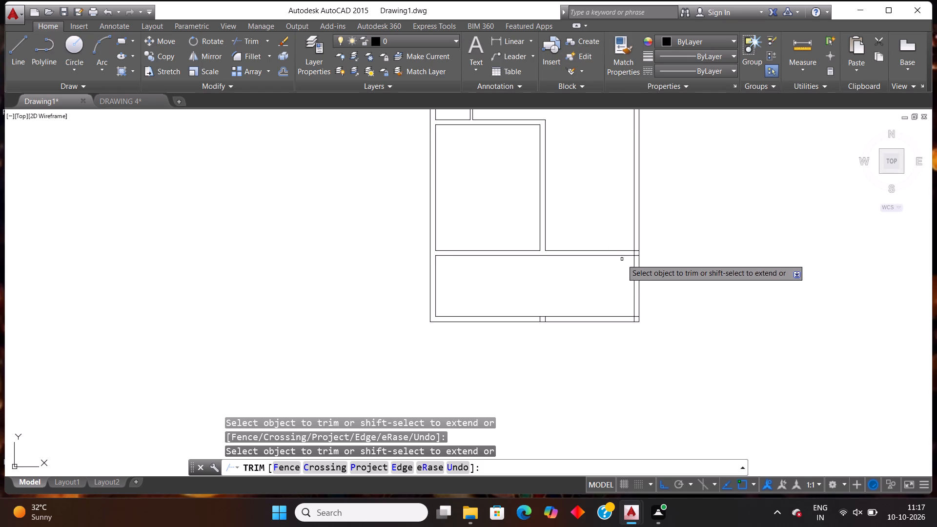
scroll(633, 261, up, 2)
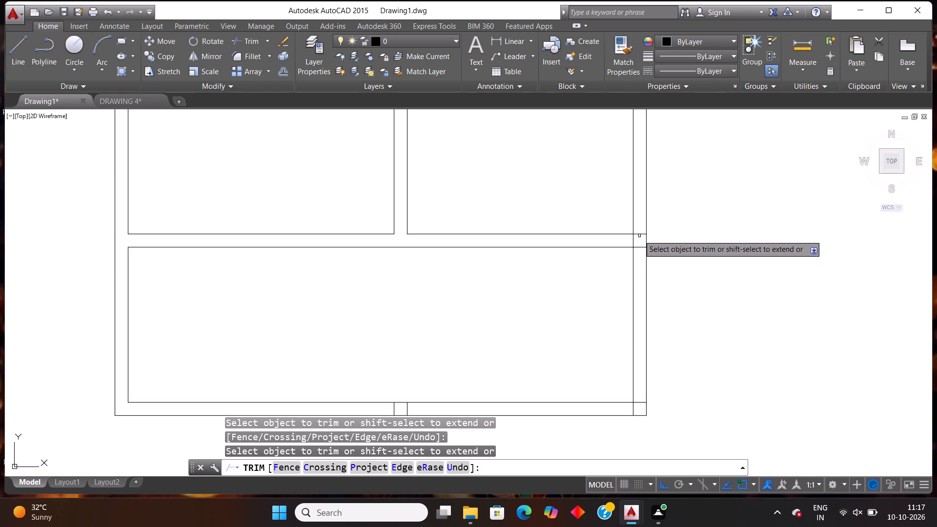
click(640, 234)
click(639, 247)
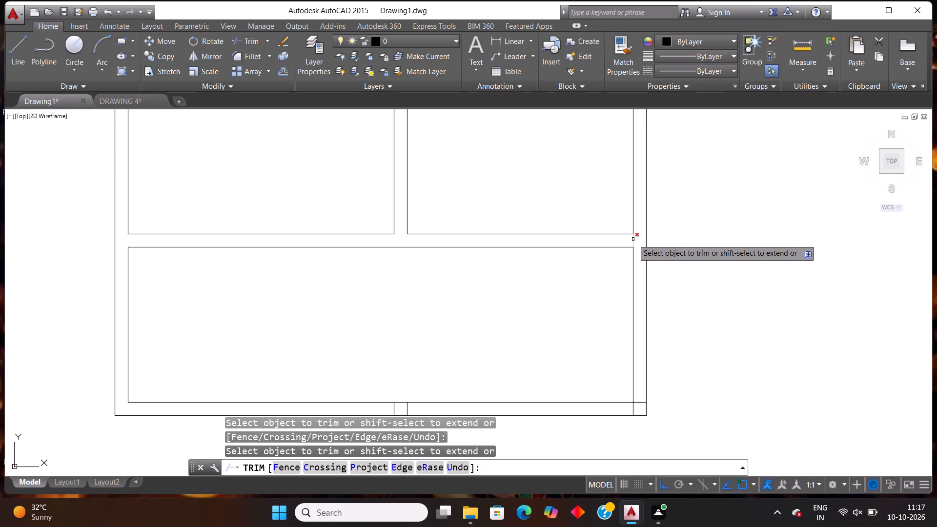
click(633, 239)
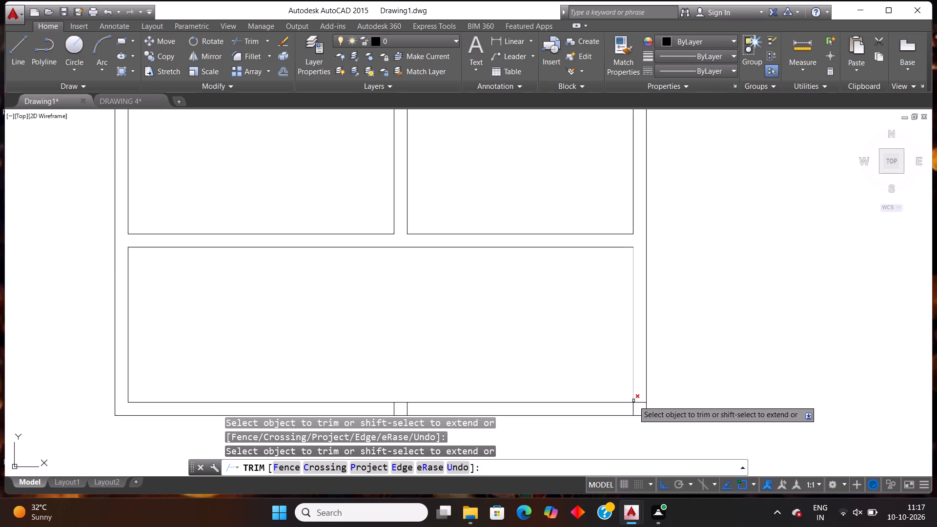
Trim the crossing inner wall line ends at the floor plan's lower-right outer corner.
click(639, 402)
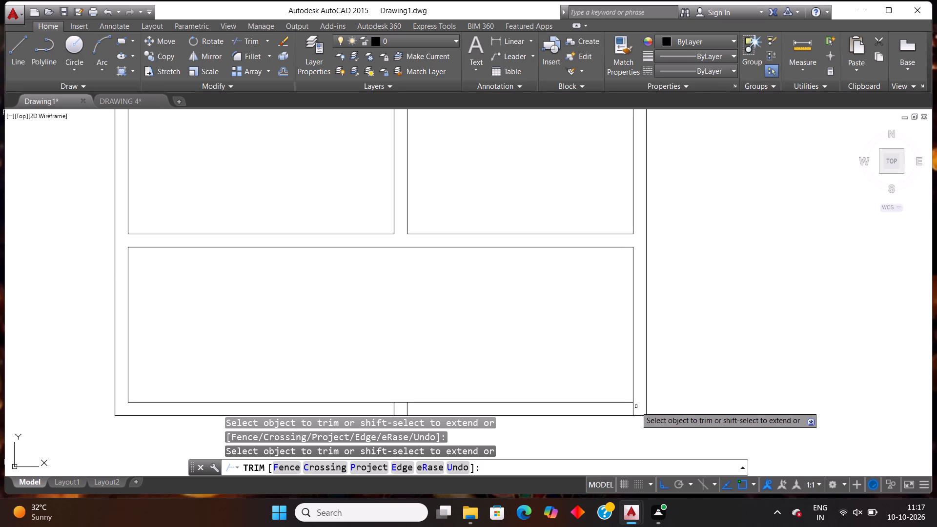
click(633, 411)
scroll(652, 397, down, 2)
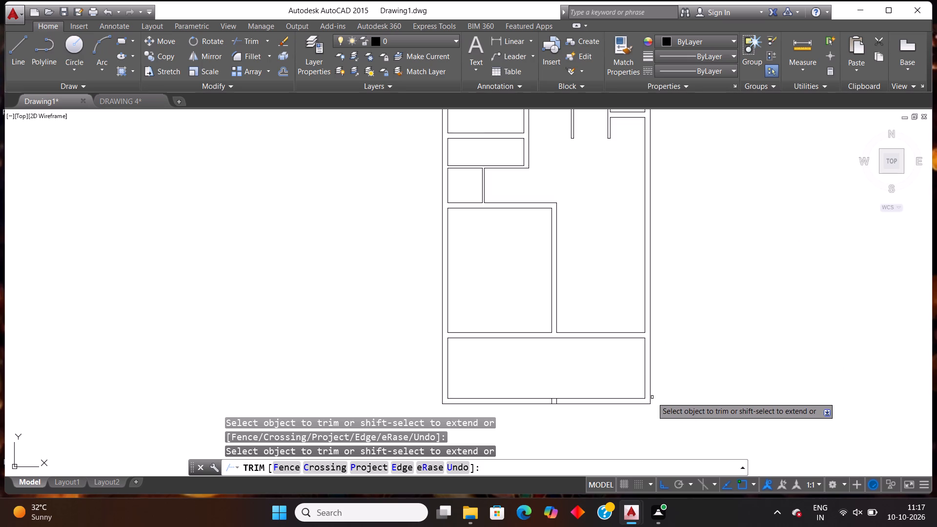
scroll(641, 371, down, 1)
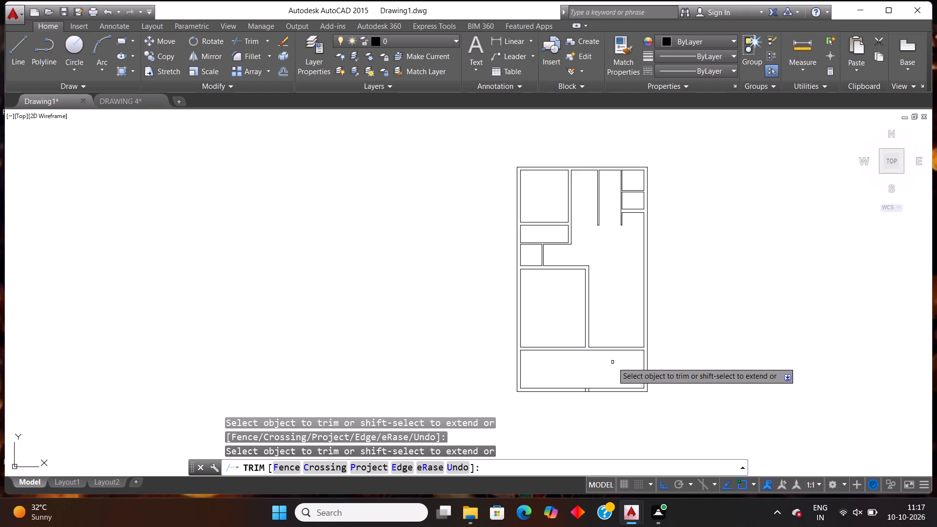
key(Escape)
Measure the length of the middle vertical 4" partition below the top outer wall with a linear dimension.
scroll(625, 275, up, 1)
scroll(625, 273, down, 1)
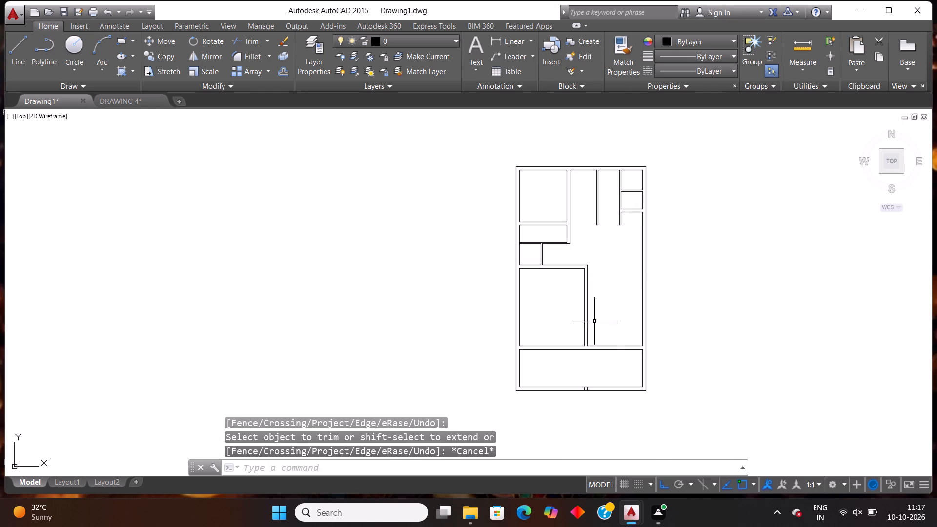
scroll(650, 204, up, 2)
click(511, 39)
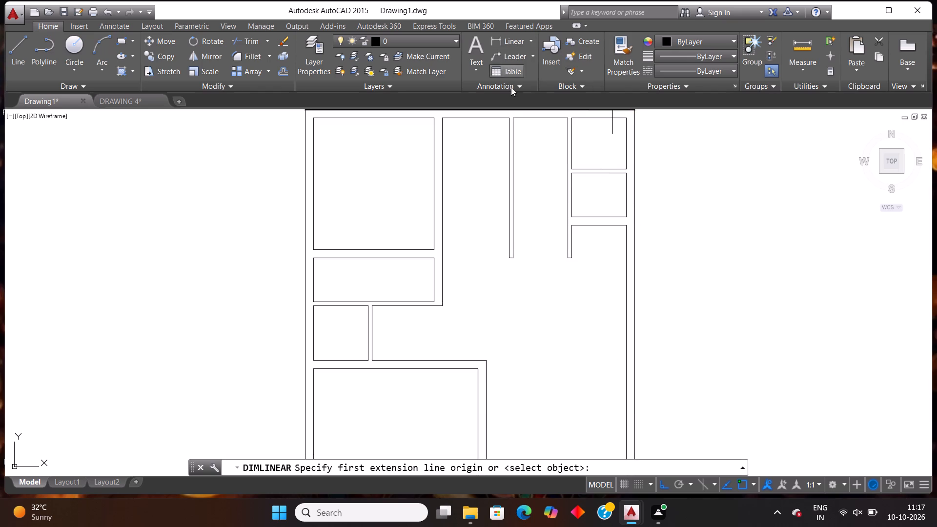
click(514, 122)
click(515, 252)
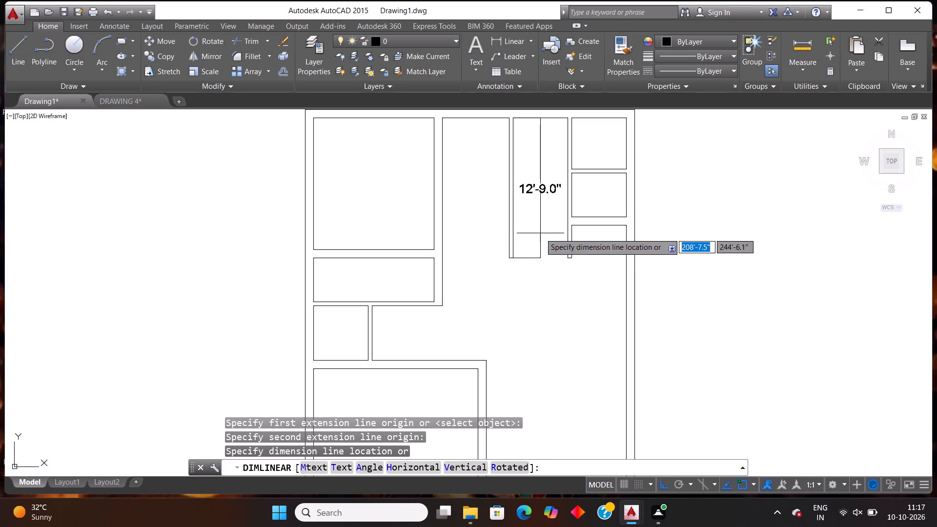
key(Escape)
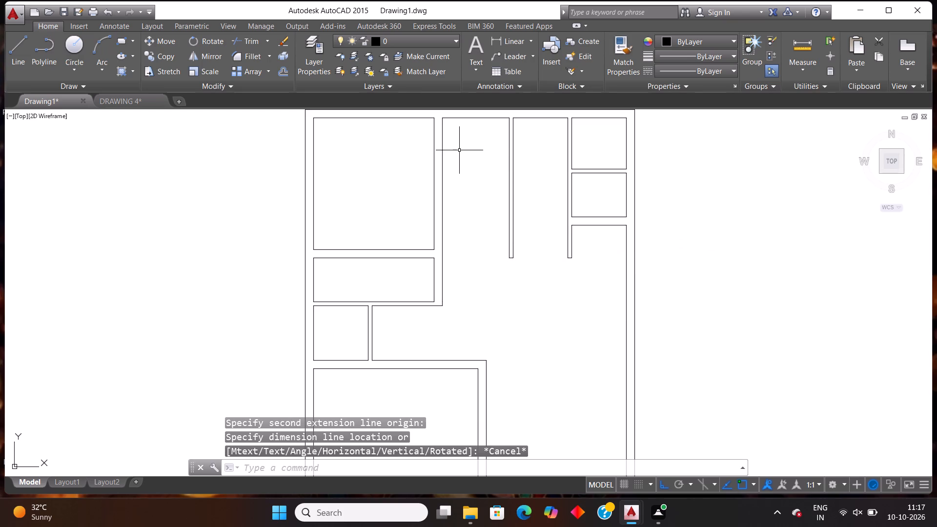
Measure the inside height of the upper-left room with a linear dimension.
key(Return)
click(432, 128)
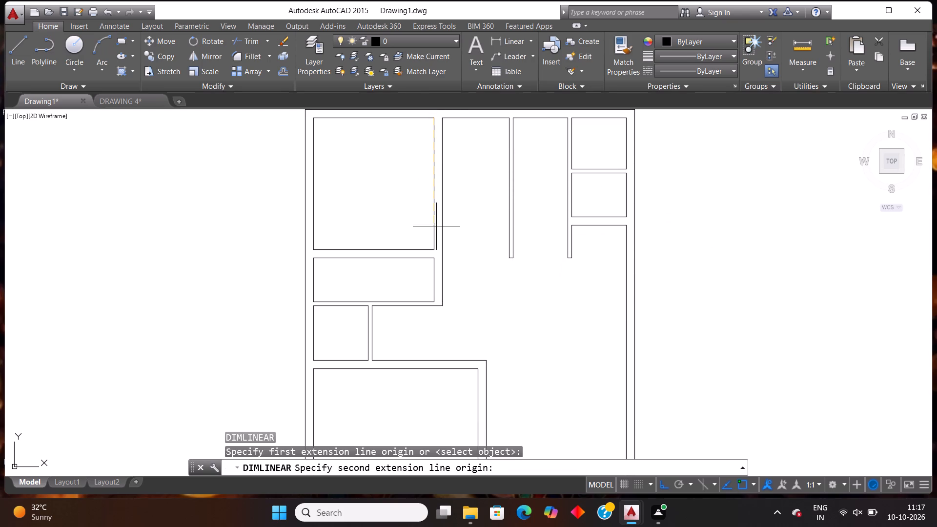
click(436, 249)
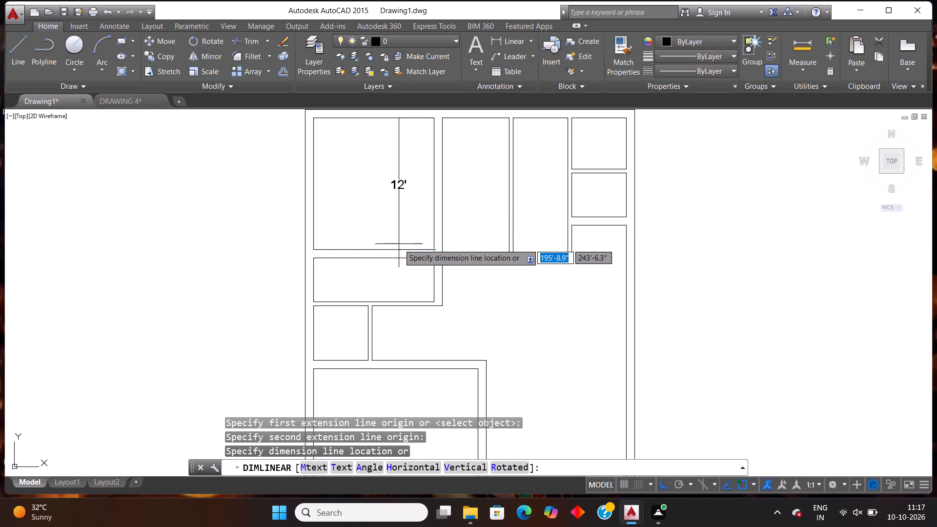
key(Escape)
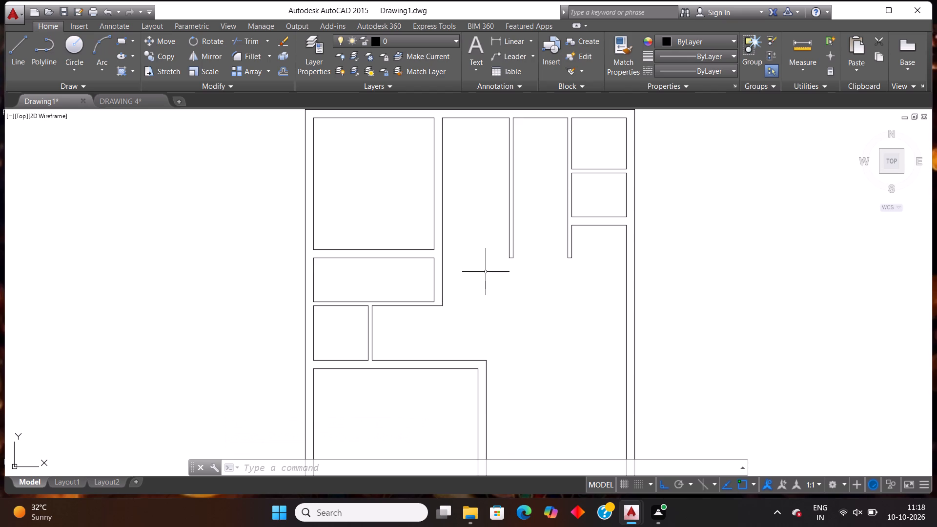
Extend both lines of the 9" wall below the two small upper-right rooms leftward to the middle vertical 4" partition.
key(Escape)
text(ex)
key(Return)
key(Return)
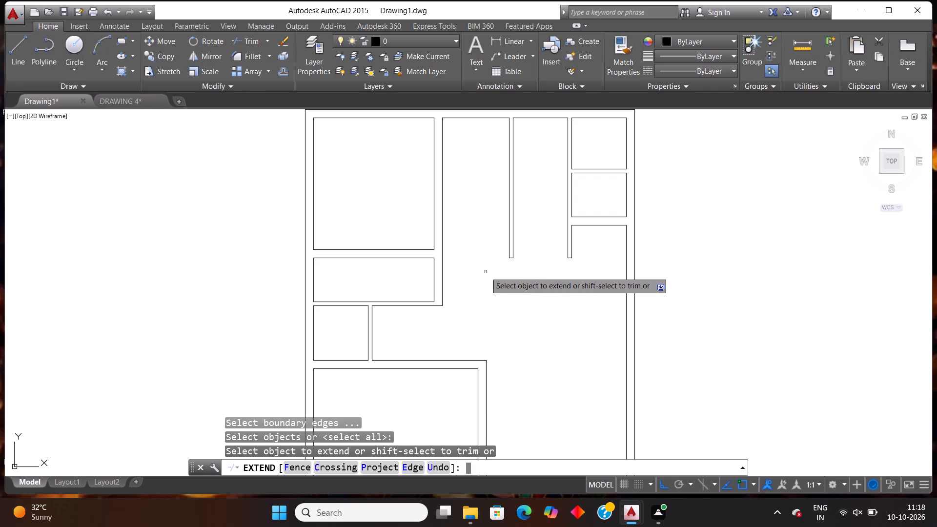
click(574, 226)
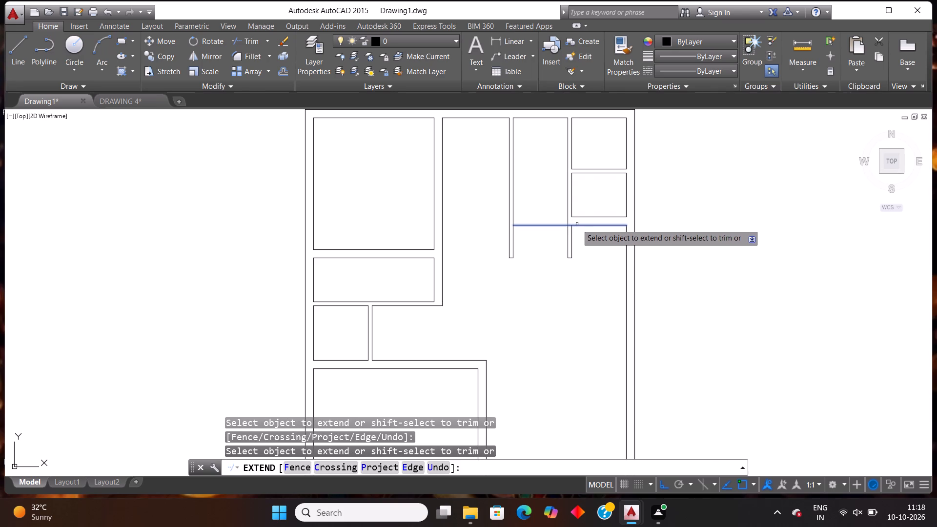
click(579, 224)
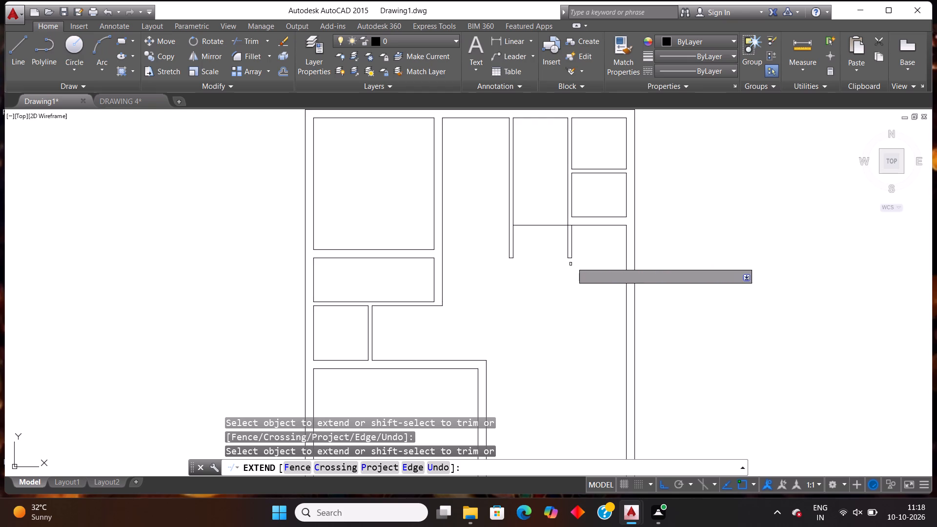
click(580, 216)
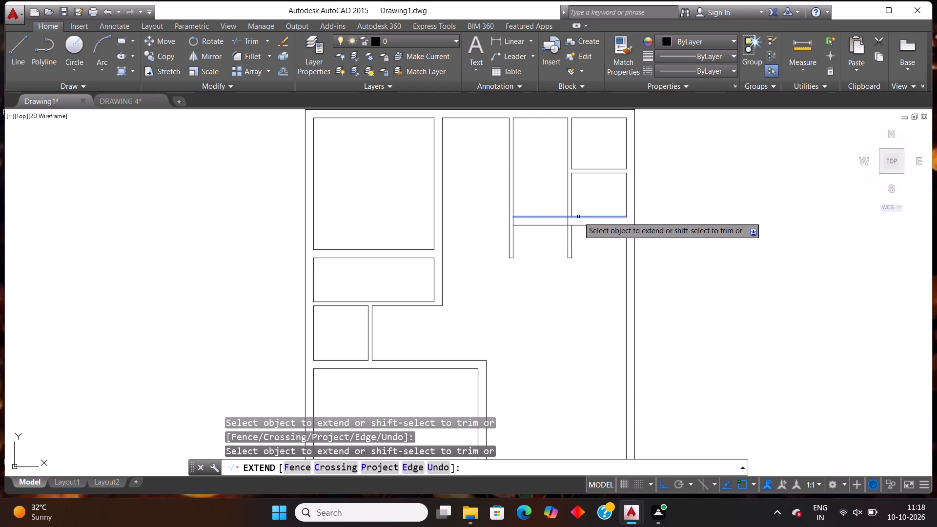
click(578, 217)
key(Escape)
Trim the facing lines of the two vertical 4" partitions where they hang below the extended 9" wall.
text(tr)
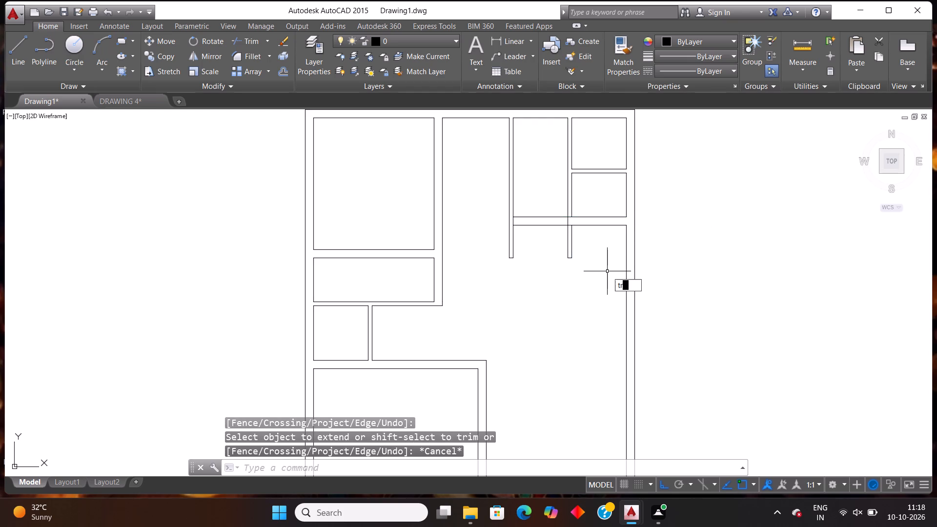
key(Return)
key(Return)
click(595, 237)
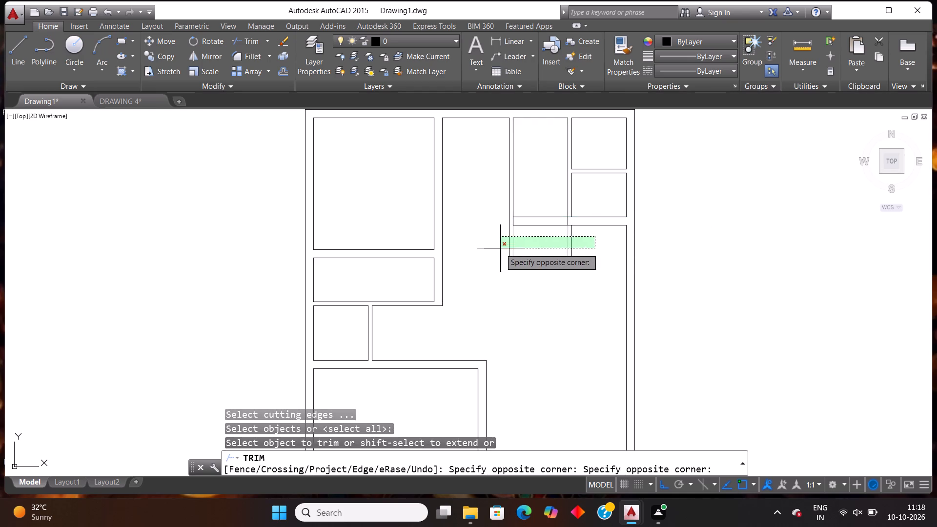
click(500, 248)
click(500, 245)
click(598, 249)
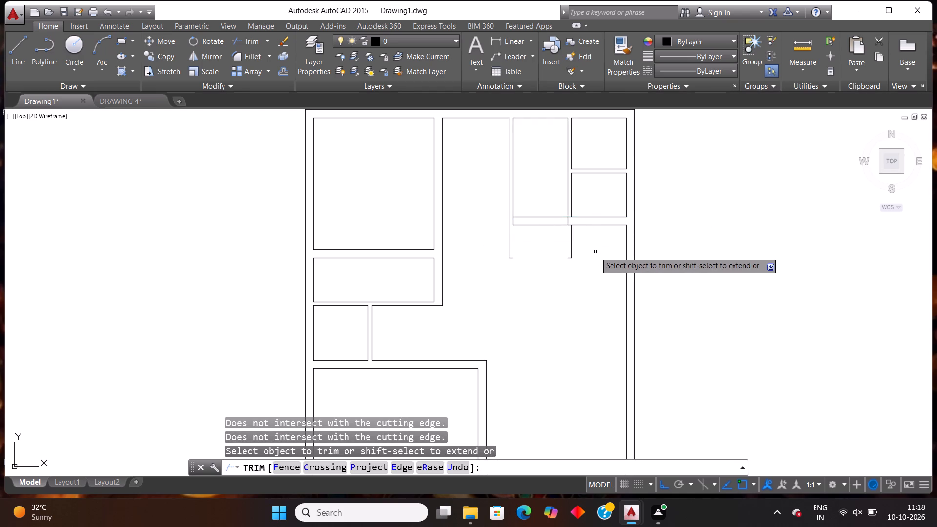
key(Escape)
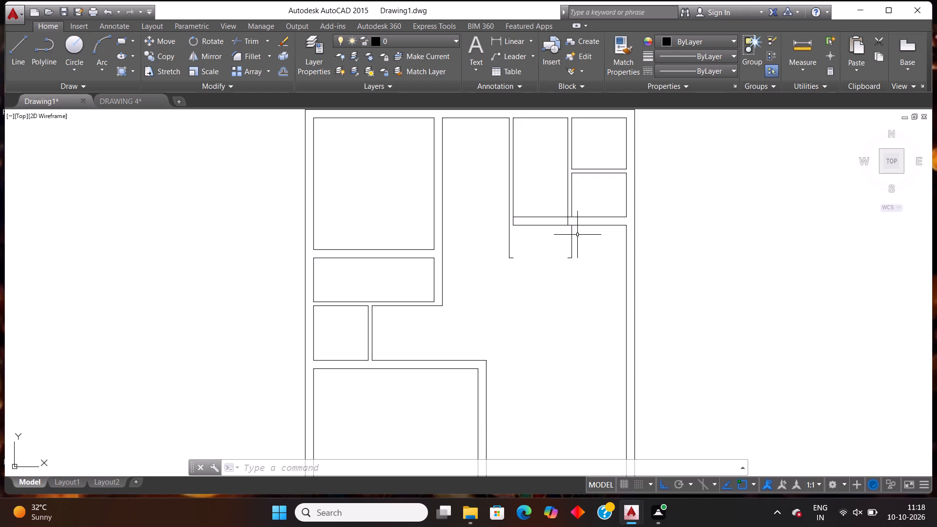
Erase the leftover vertical line and end cap of the right-hand 4" partition below the 9" wall.
click(571, 241)
key(Delete)
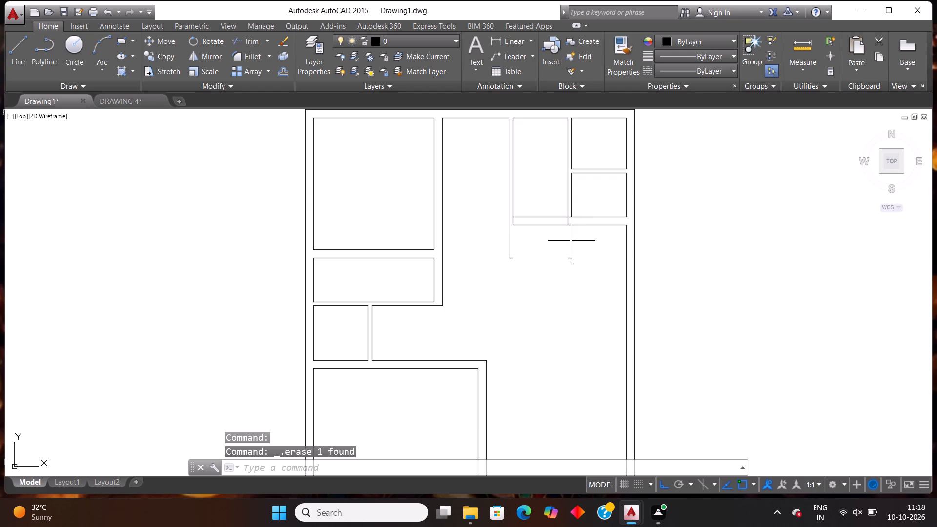
click(570, 259)
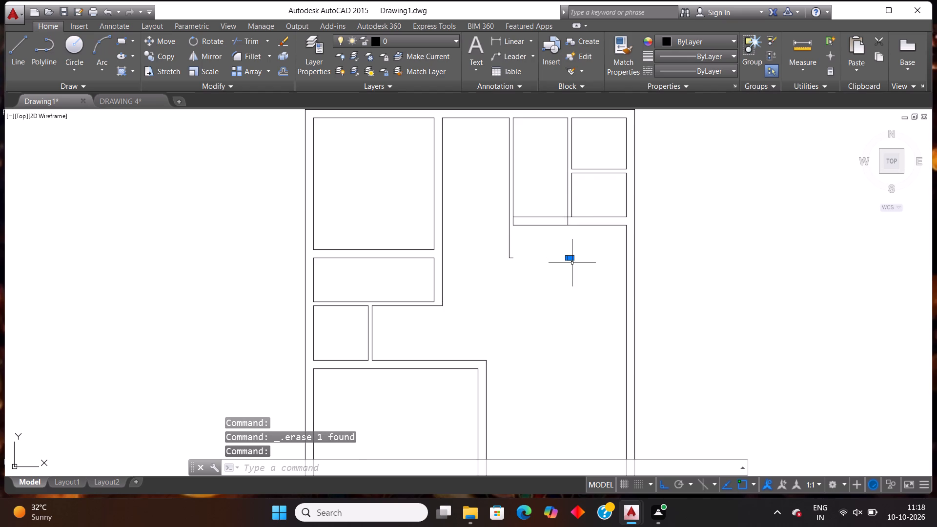
key(Delete)
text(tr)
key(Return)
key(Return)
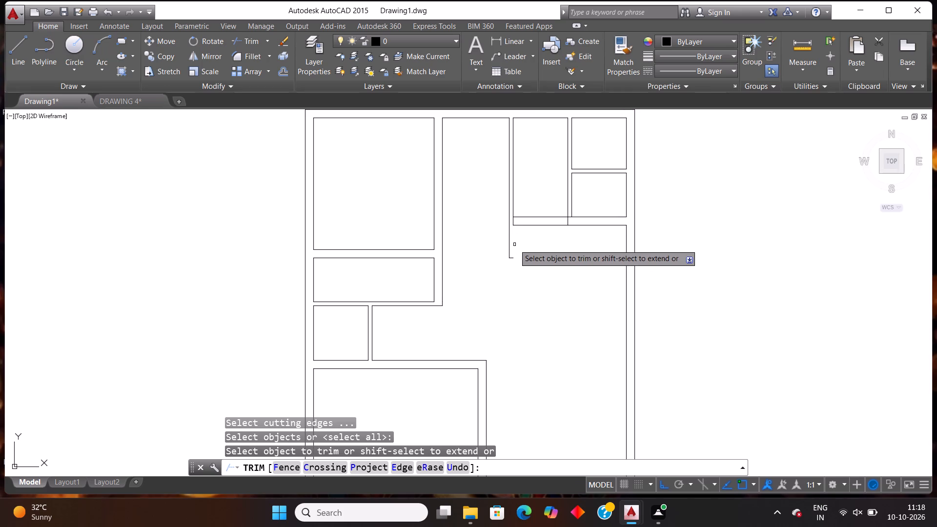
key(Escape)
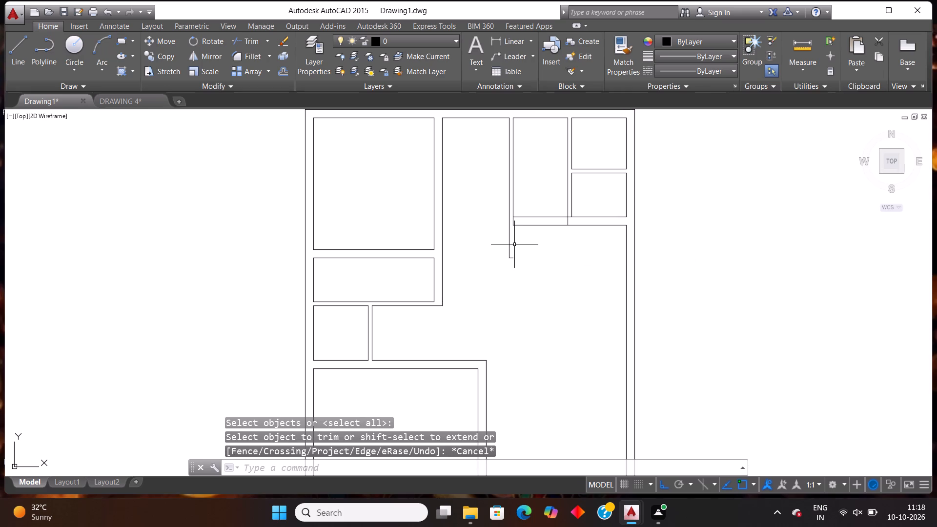
Extend the lower line of the 9" wall to the left face of the middle vertical 4" partition.
text(ex)
key(Return)
key(Return)
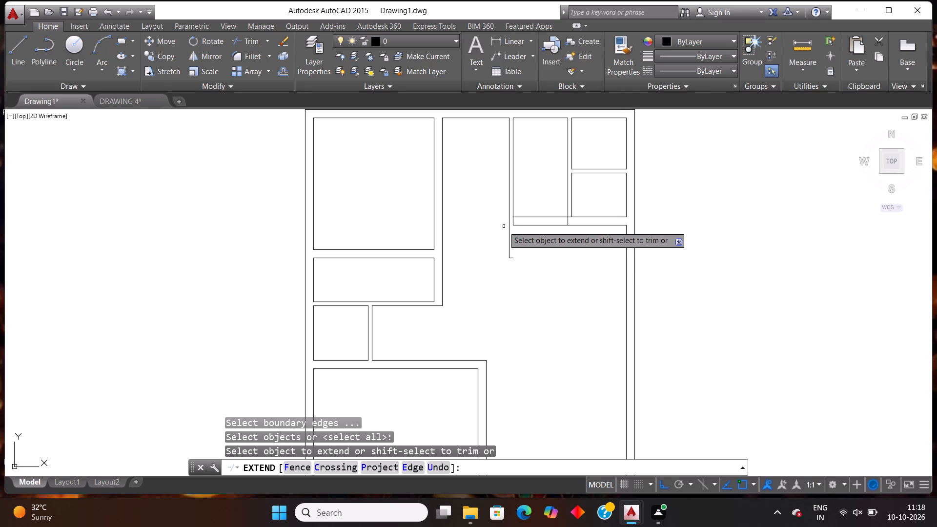
click(520, 224)
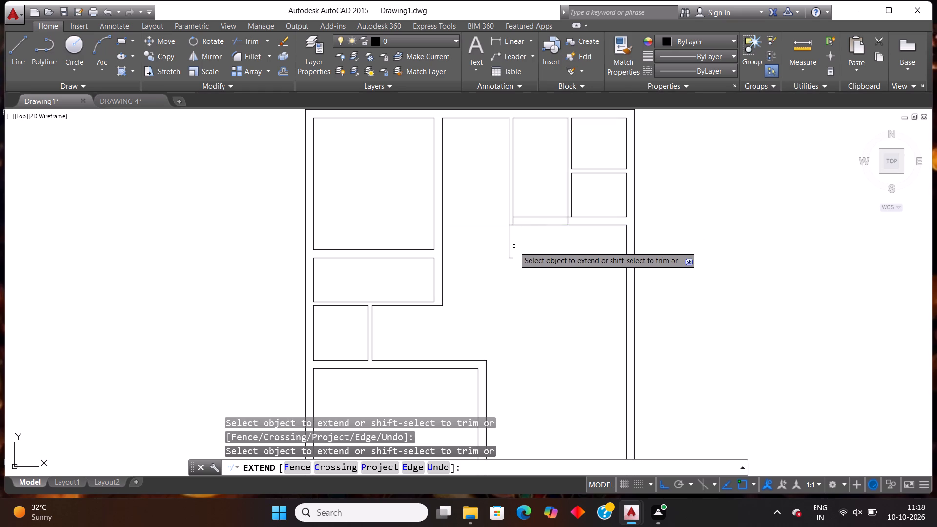
key(Escape)
Trim the middle partition's remaining line below the 9" wall and erase its leftover end cap.
text(tr)
key(Return)
key(Return)
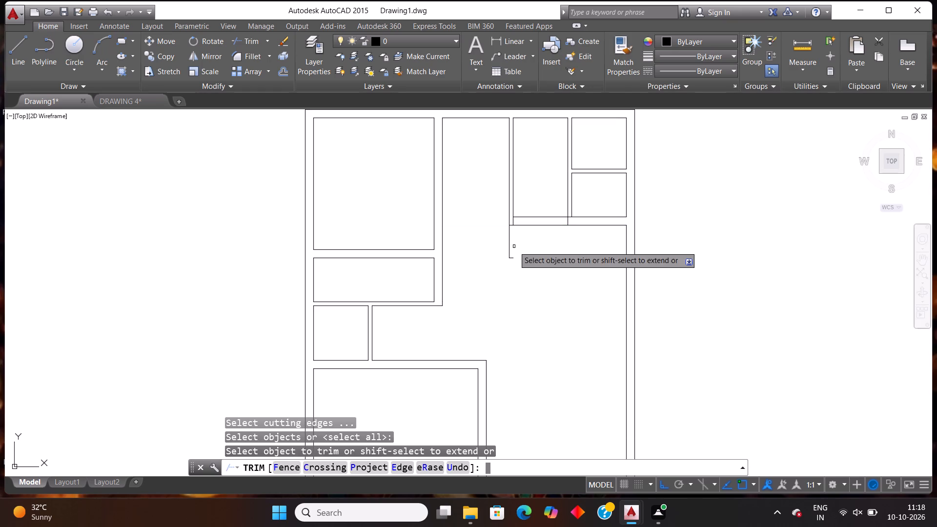
click(515, 245)
click(505, 263)
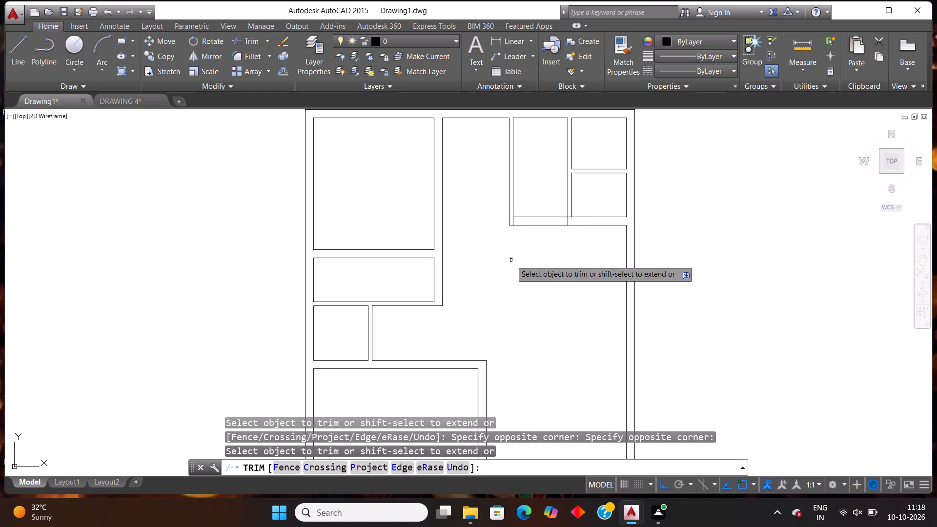
key(Escape)
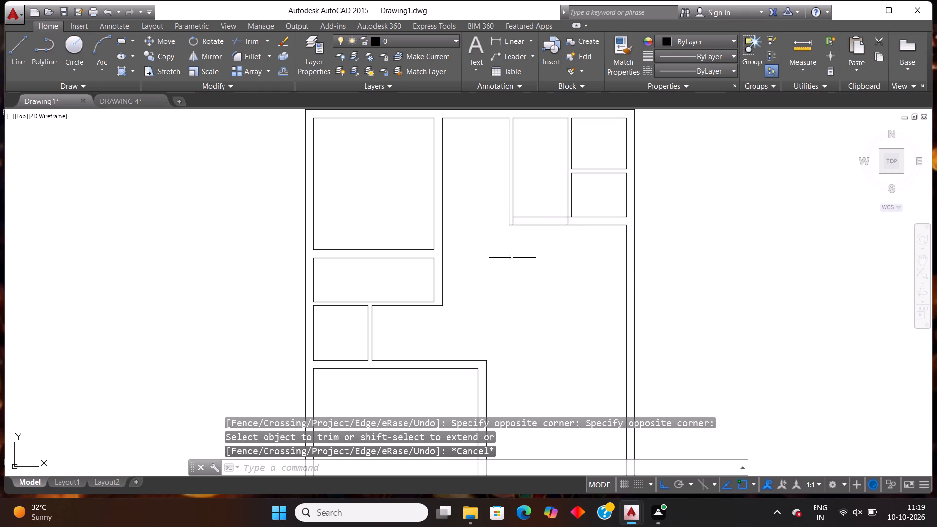
click(512, 258)
key(Delete)
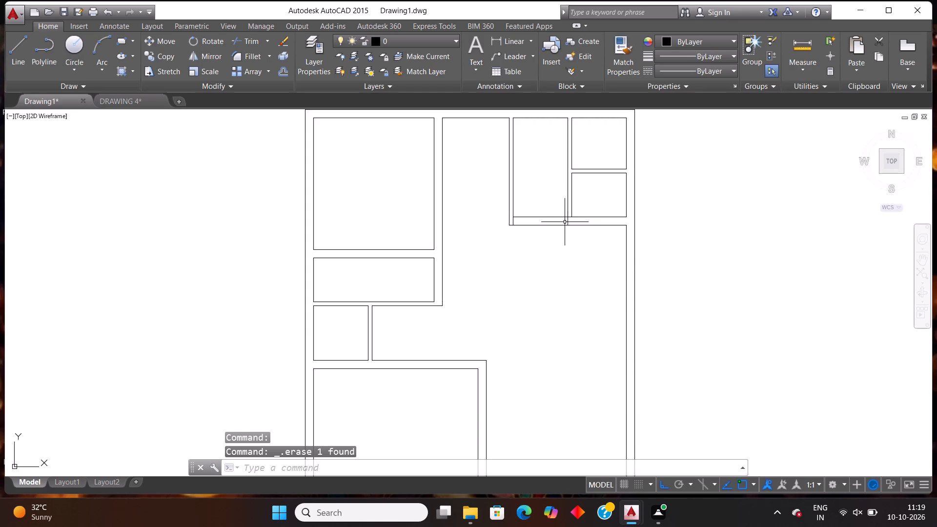
Trim the line stubs inside the 9" wall under the two vertical partitions and its upper line across the middle partition's thickness.
key(Escape)
text(tr)
key(Return)
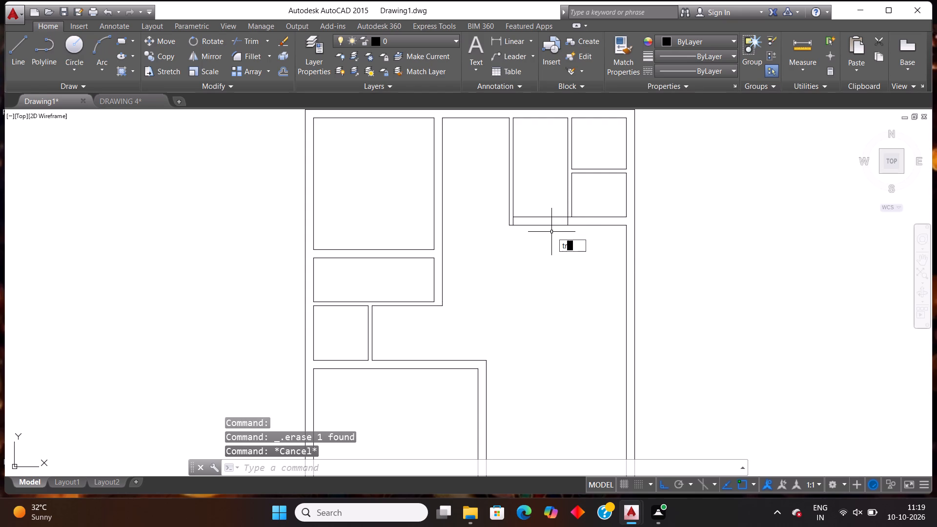
key(Return)
scroll(541, 225, down, 1)
scroll(547, 206, up, 2)
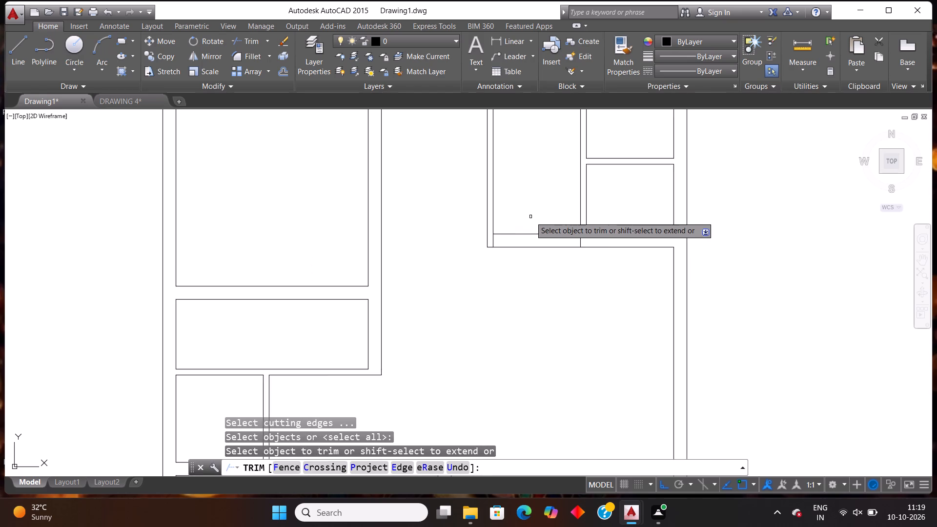
scroll(530, 217, up, 1)
click(470, 252)
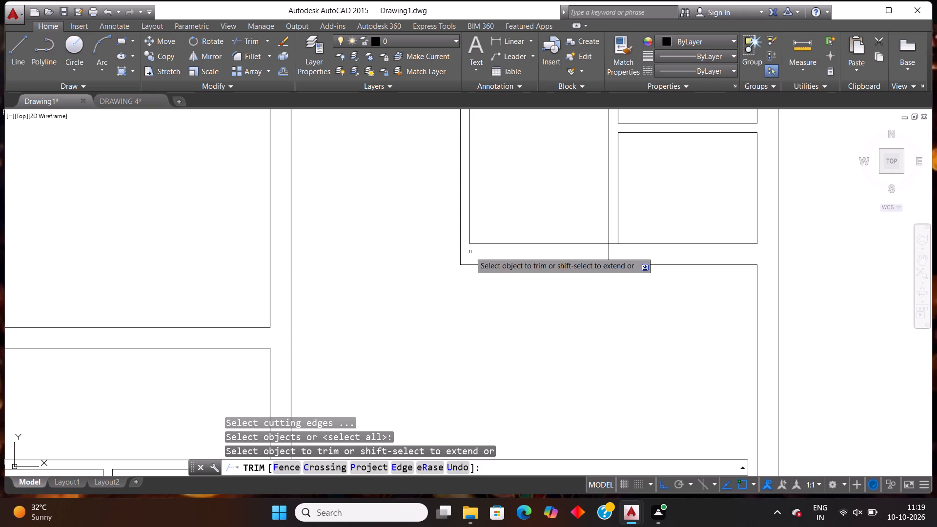
click(609, 258)
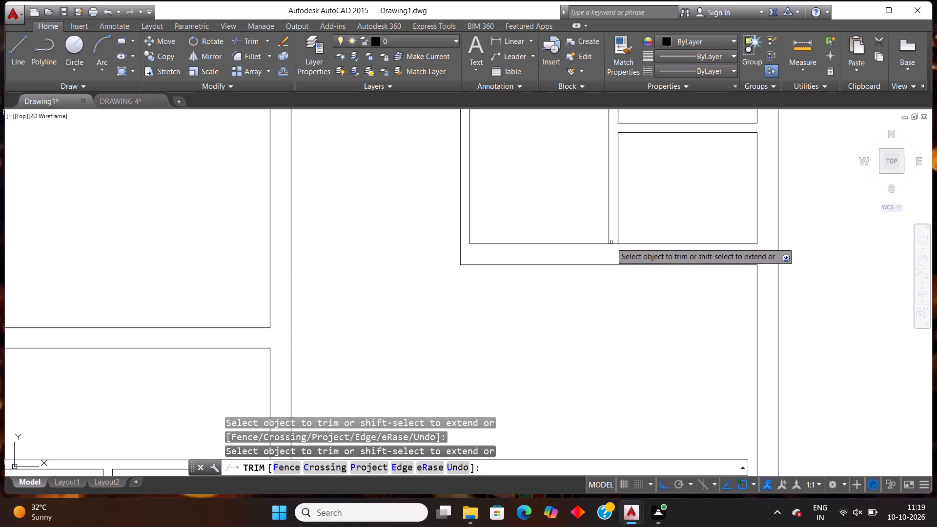
click(612, 244)
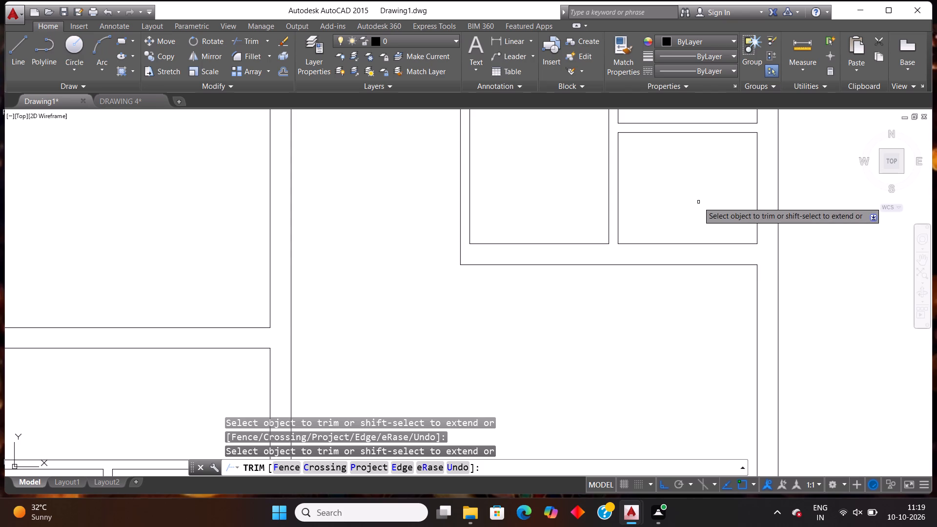
Extend the left partition's right face to the 9" wall's lower line, and the wall's upper line to the partition's left face.
scroll(664, 258, down, 3)
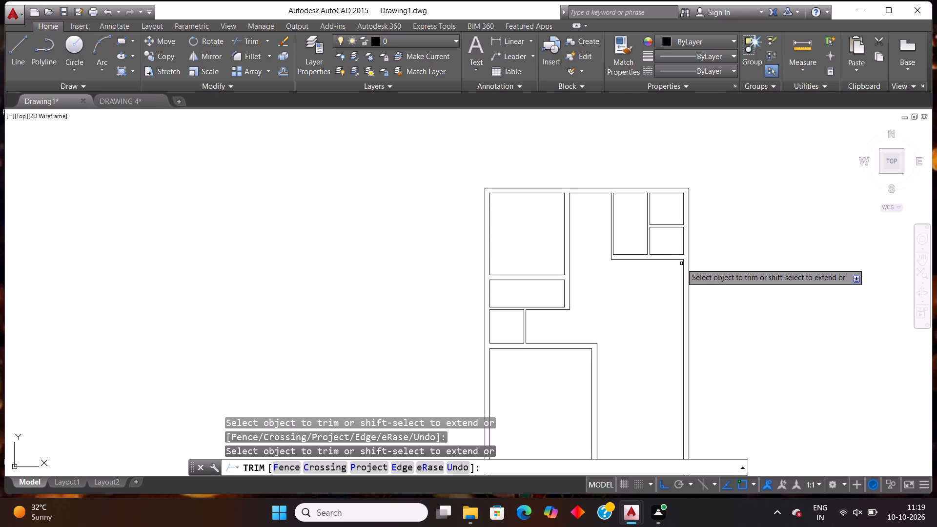
scroll(681, 263, up, 1)
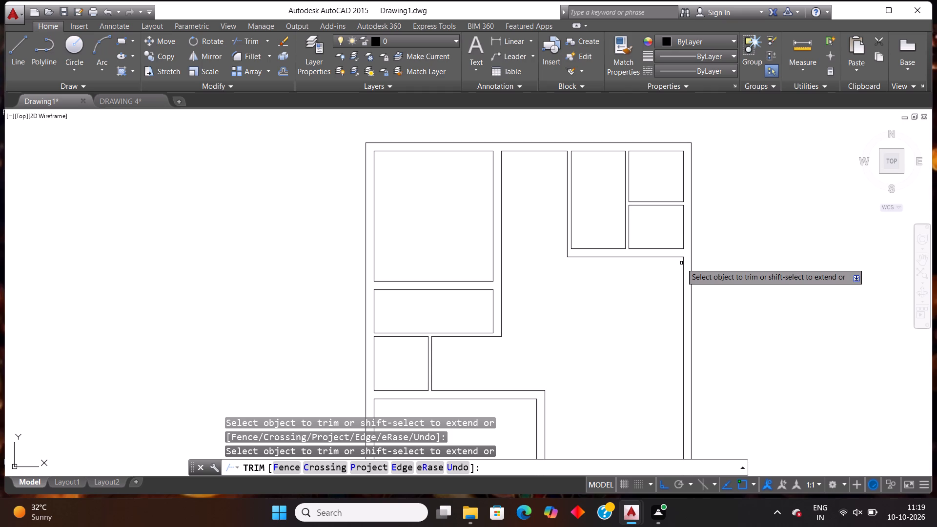
key(Escape)
text(ex)
key(Return)
key(Return)
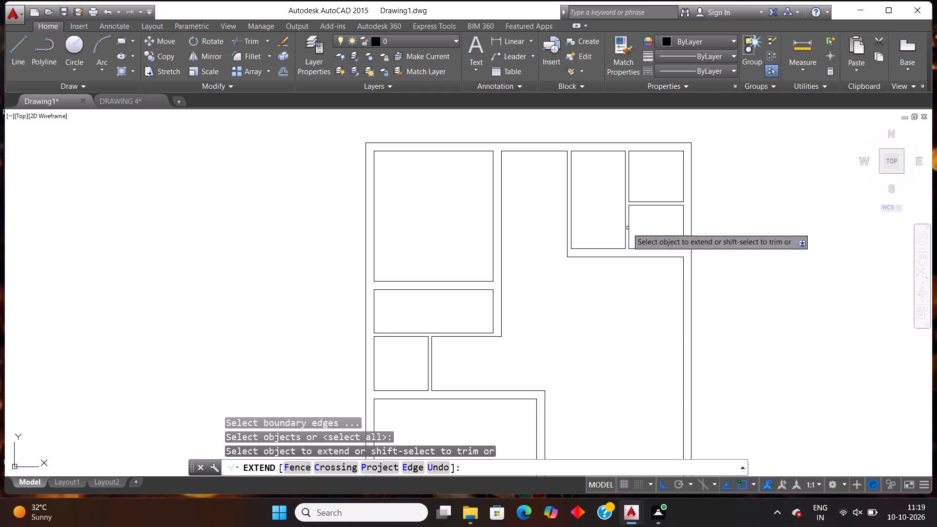
click(570, 239)
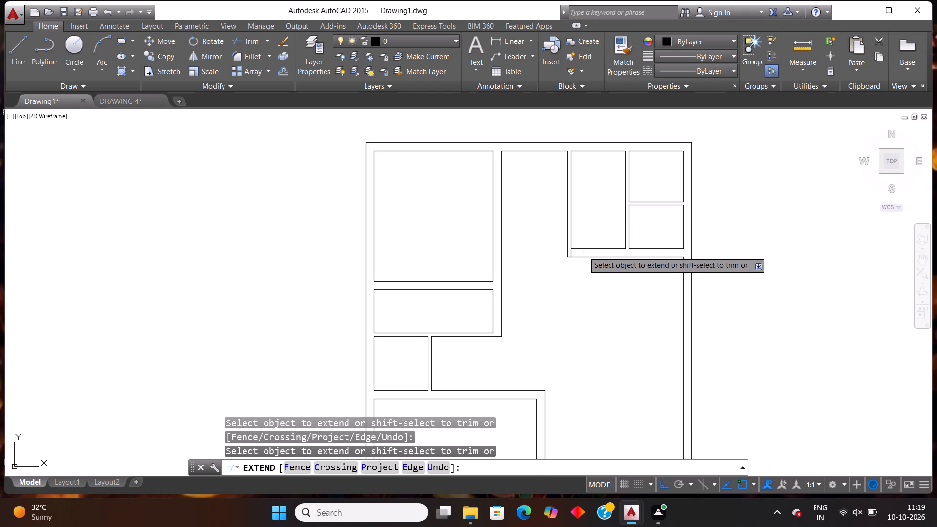
click(579, 249)
key(Escape)
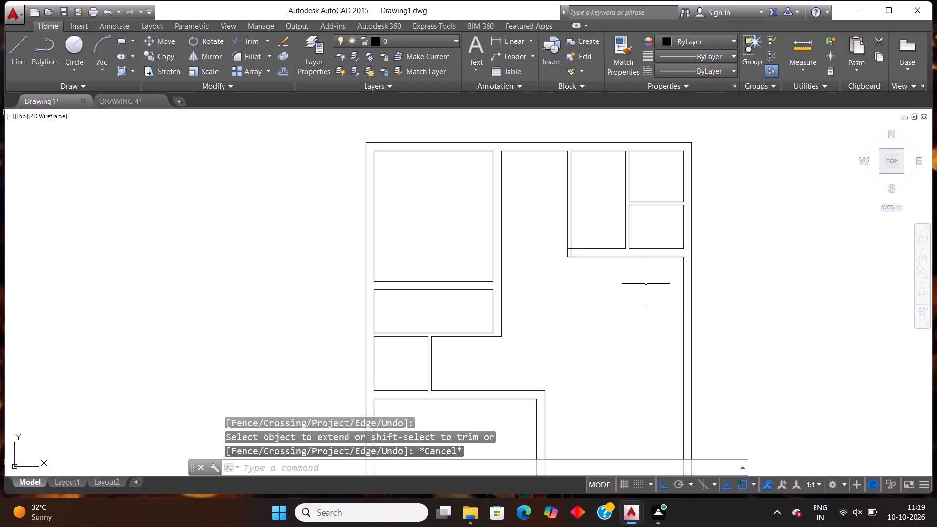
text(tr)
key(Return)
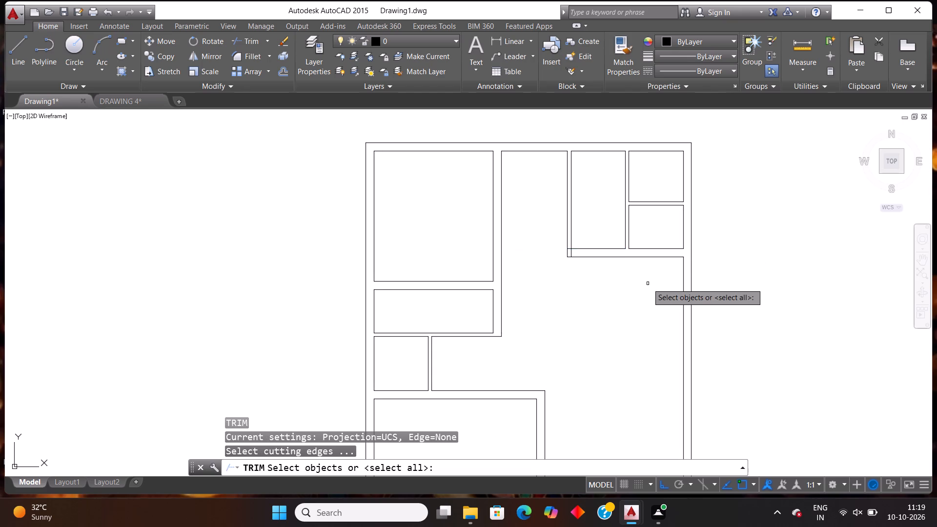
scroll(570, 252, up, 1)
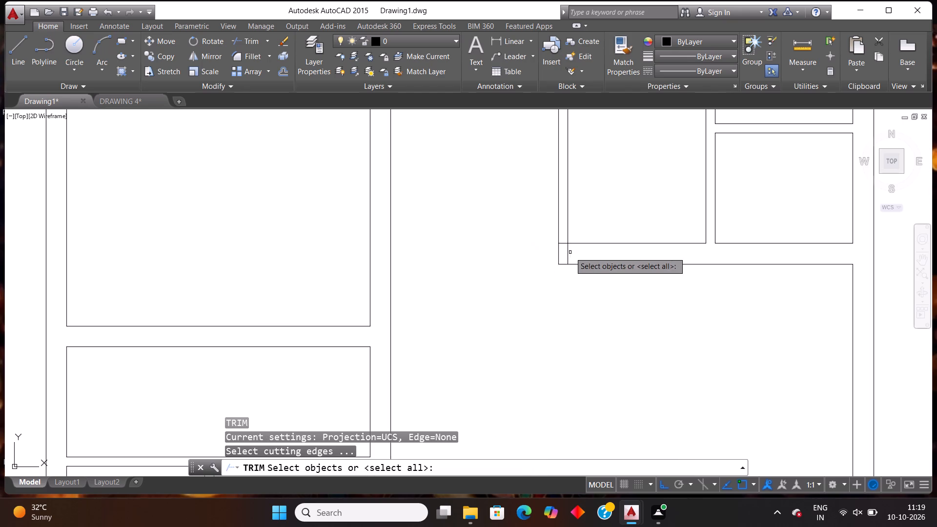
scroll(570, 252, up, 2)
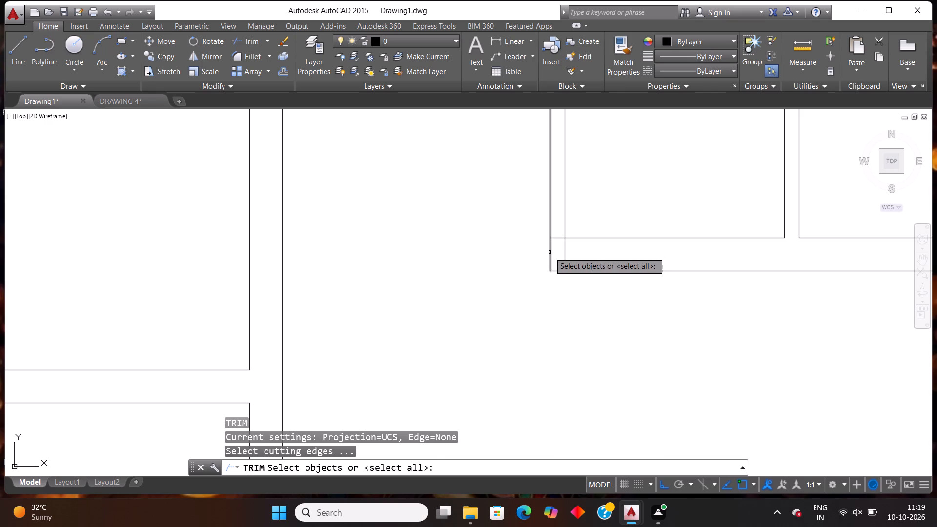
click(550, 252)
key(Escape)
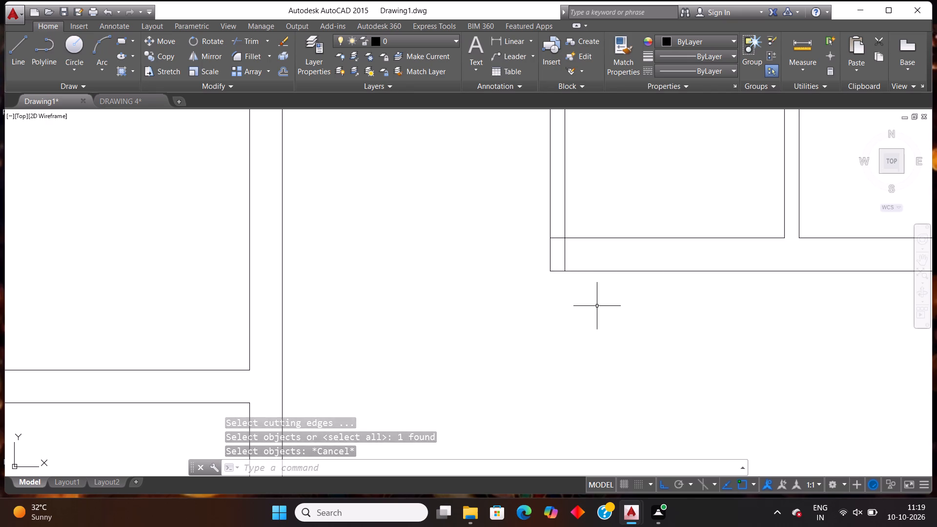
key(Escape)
Draw two helper lines at the left partition's corner: horizontally left along the wall's upper line, and vertically down from its lower line.
key(l)
key(Return)
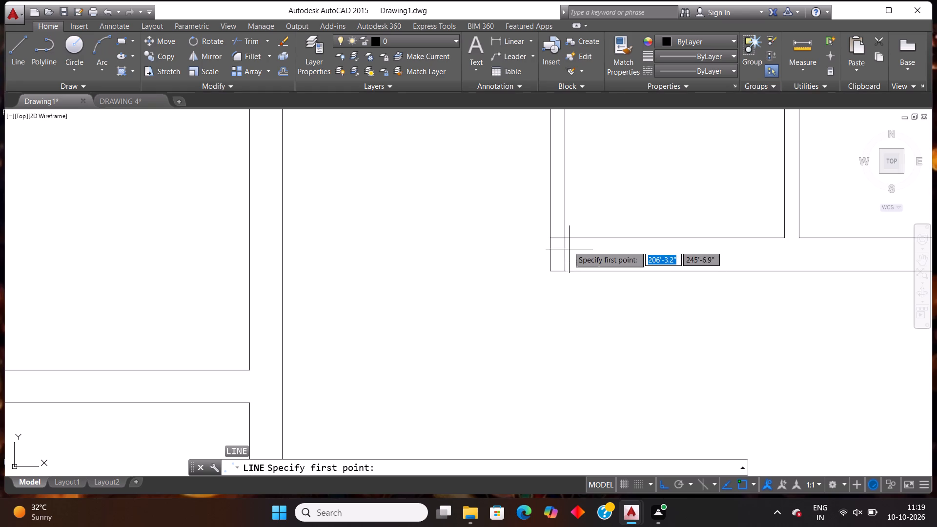
click(567, 241)
click(498, 234)
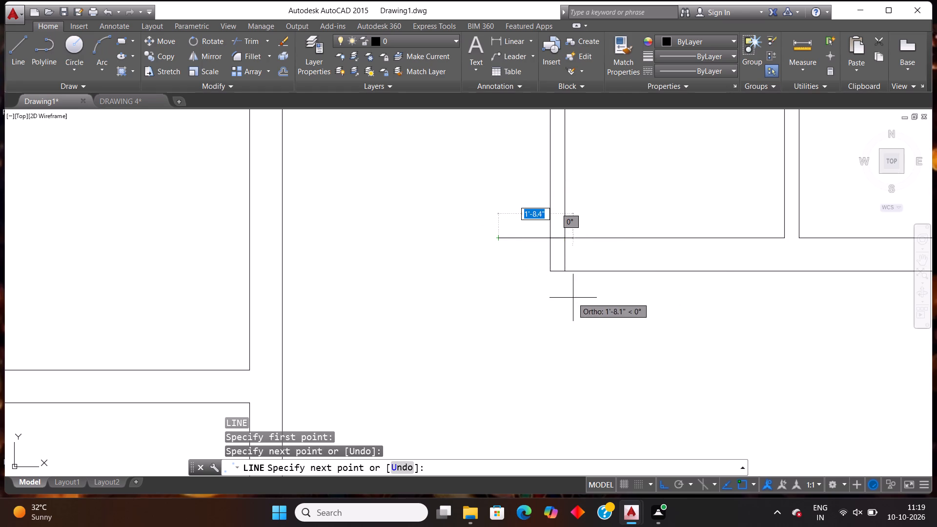
key(Escape)
key(Return)
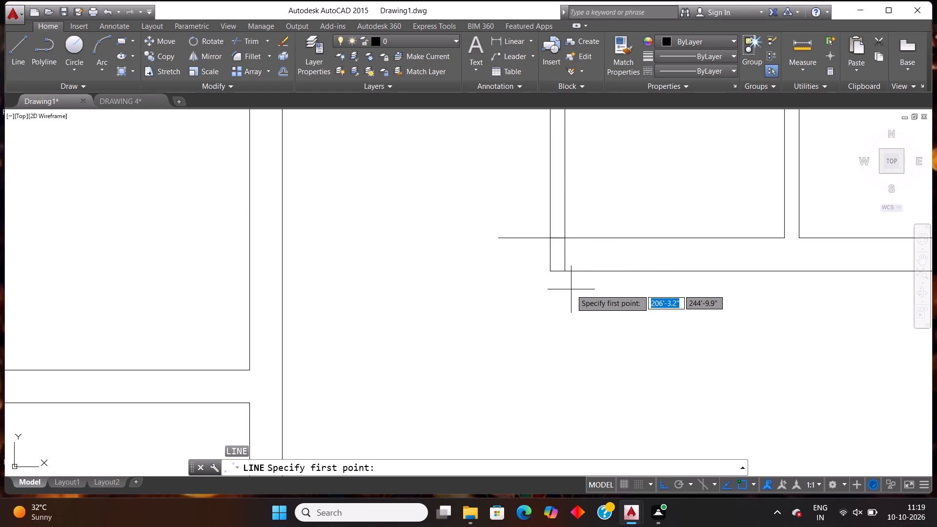
click(565, 267)
click(562, 304)
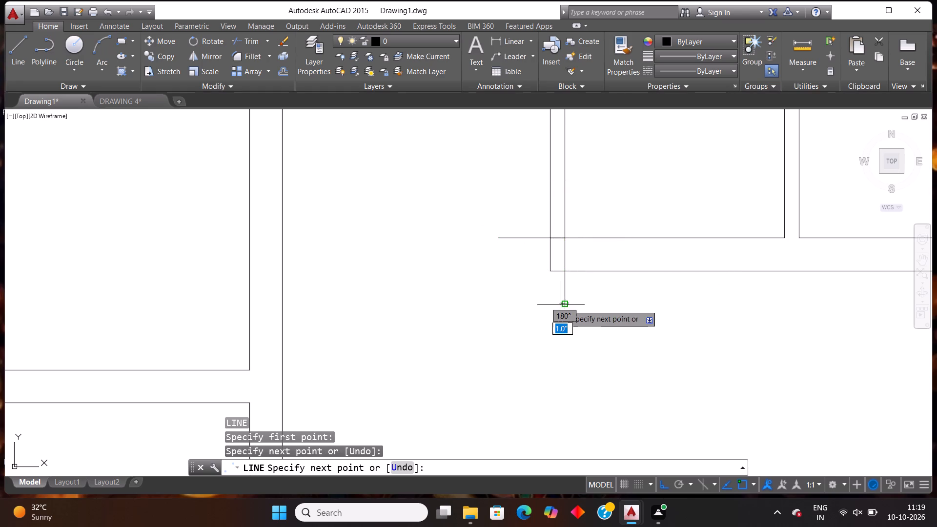
key(Return)
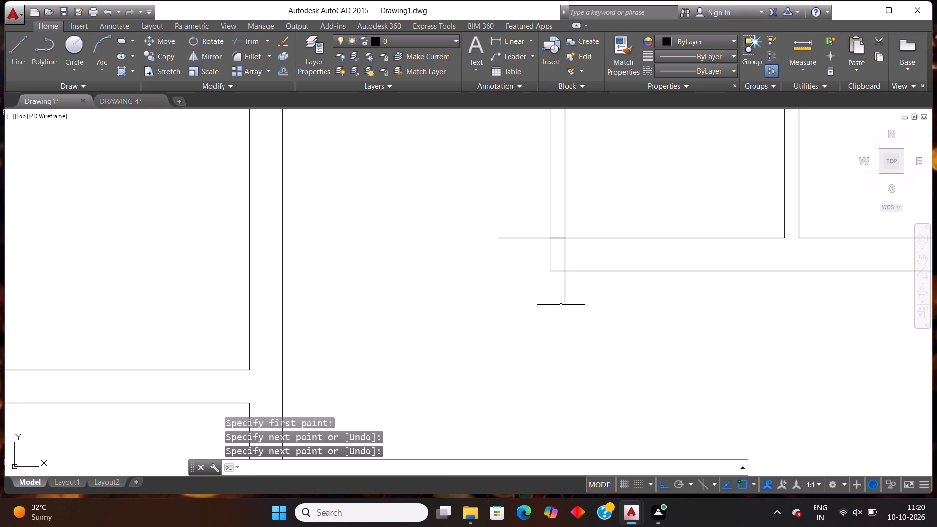
Trim the partition's left face below the wall's upper line, the lower line left of its right face, and the horizontal overhang.
key(o)
key(BackSpace)
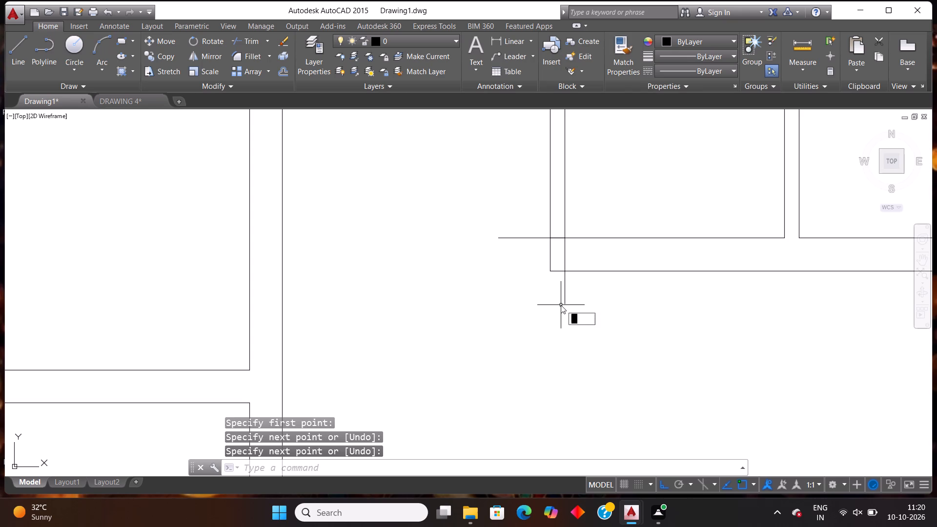
text(tr)
key(Return)
key(Return)
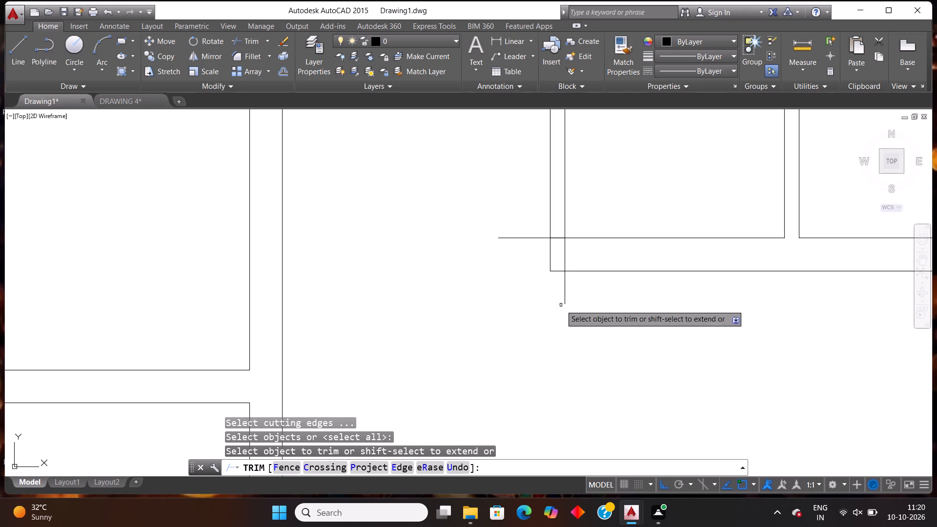
click(550, 246)
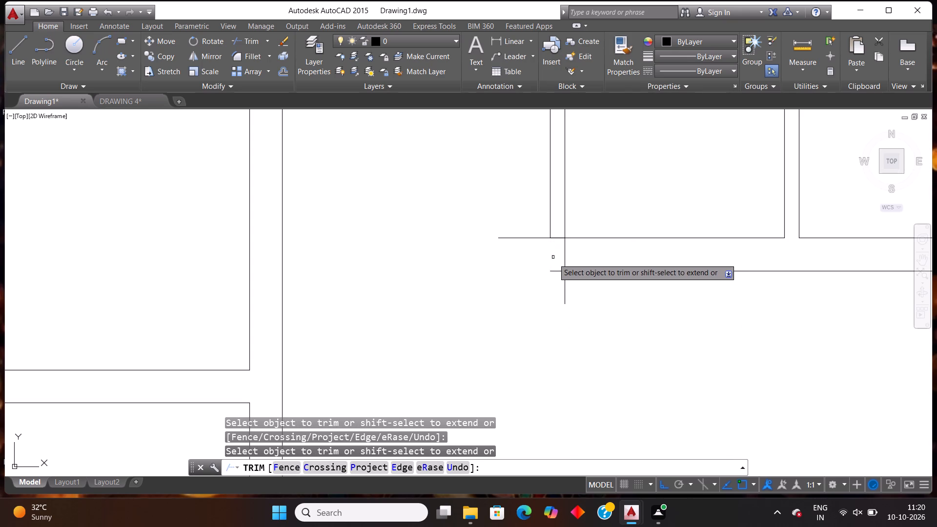
click(560, 273)
click(561, 266)
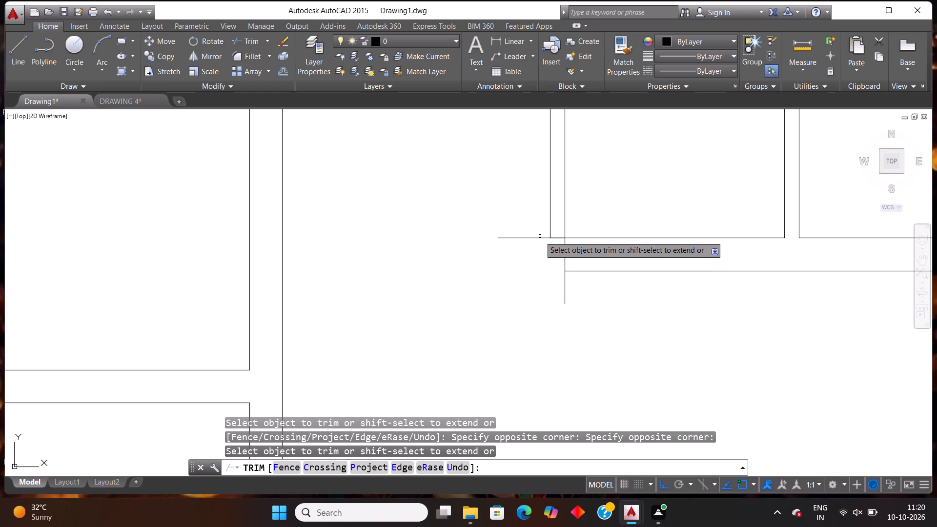
click(539, 239)
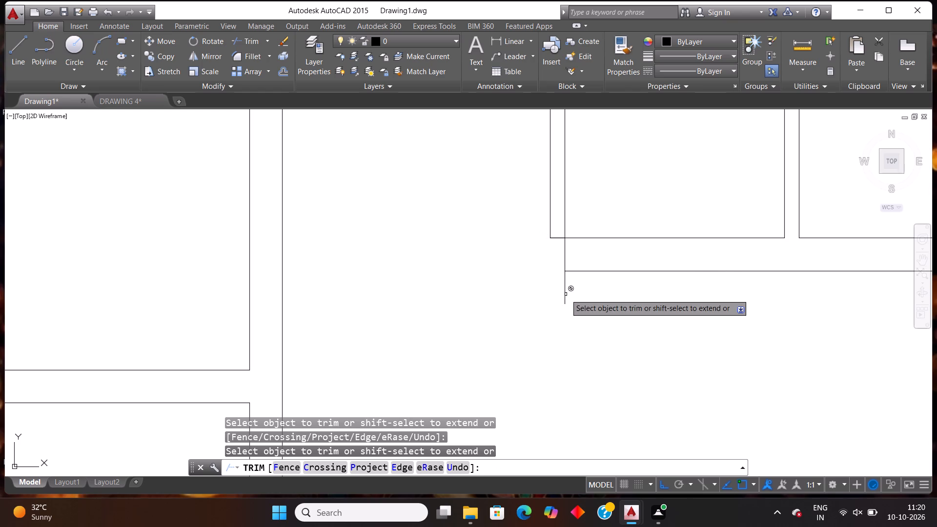
key(Escape)
Erase the short vertical helper line hanging below the 9" wall at the left partition's corner.
click(565, 294)
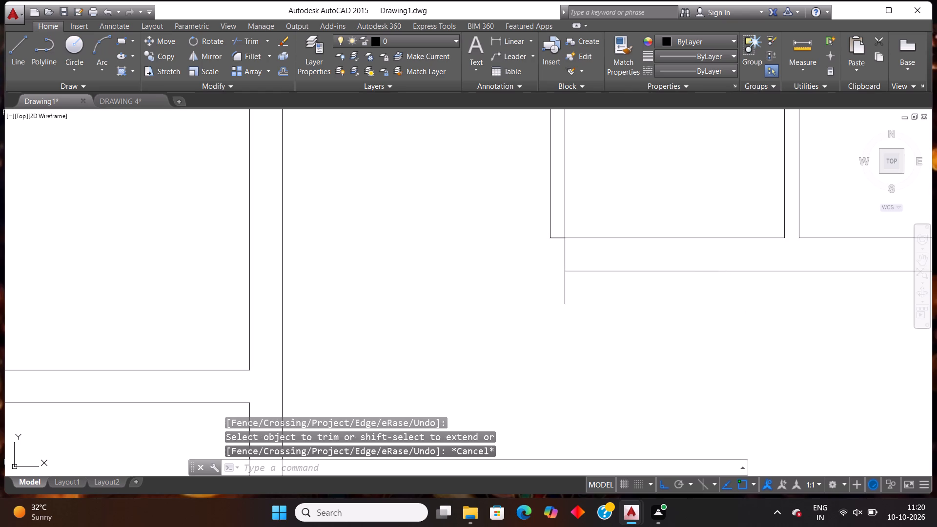
key(Delete)
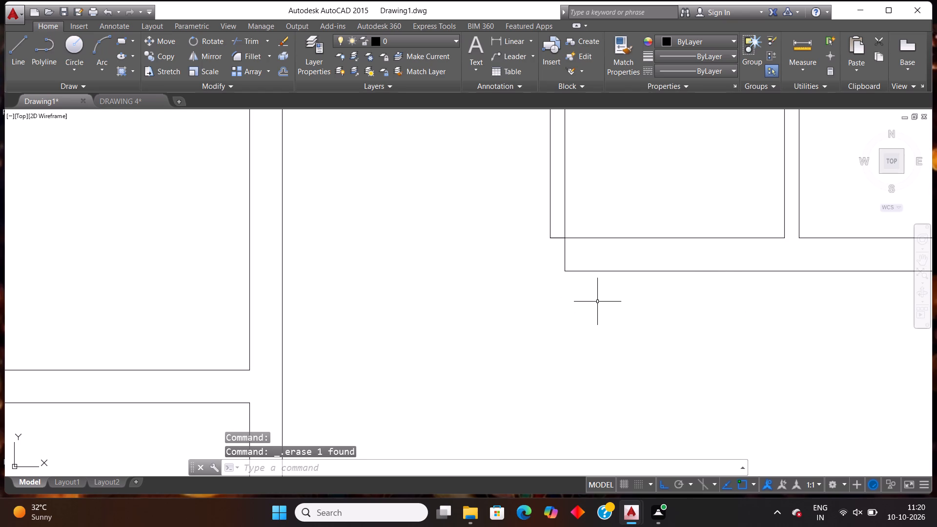
Offset the inner face of the right outer wall, below the small rooms, by 12' toward the inside of the plan.
scroll(595, 302, down, 3)
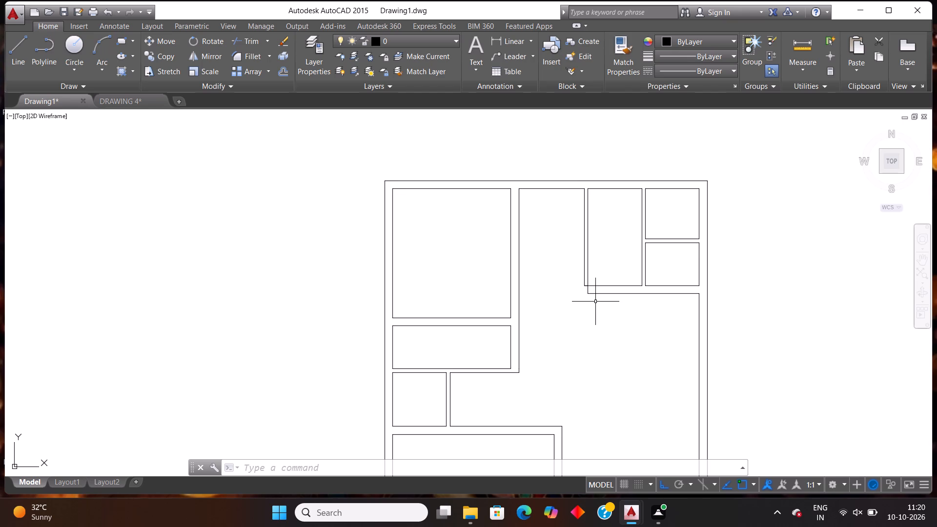
scroll(646, 267, down, 3)
scroll(653, 227, down, 3)
scroll(685, 265, up, 2)
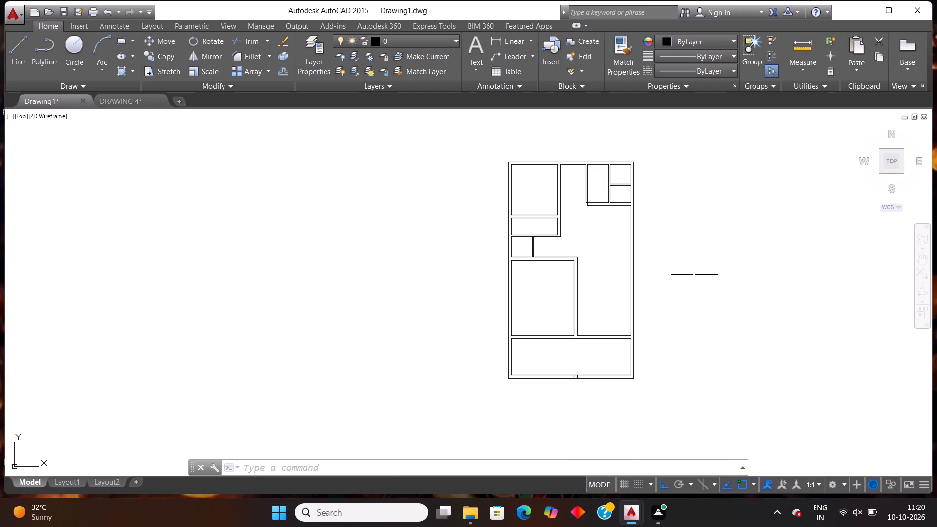
key(Escape)
text(off)
key(Return)
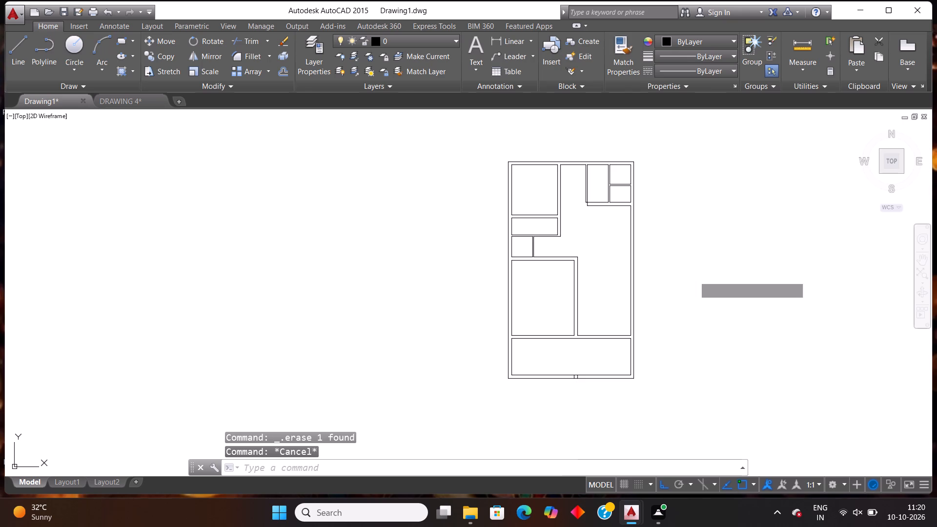
key(Return)
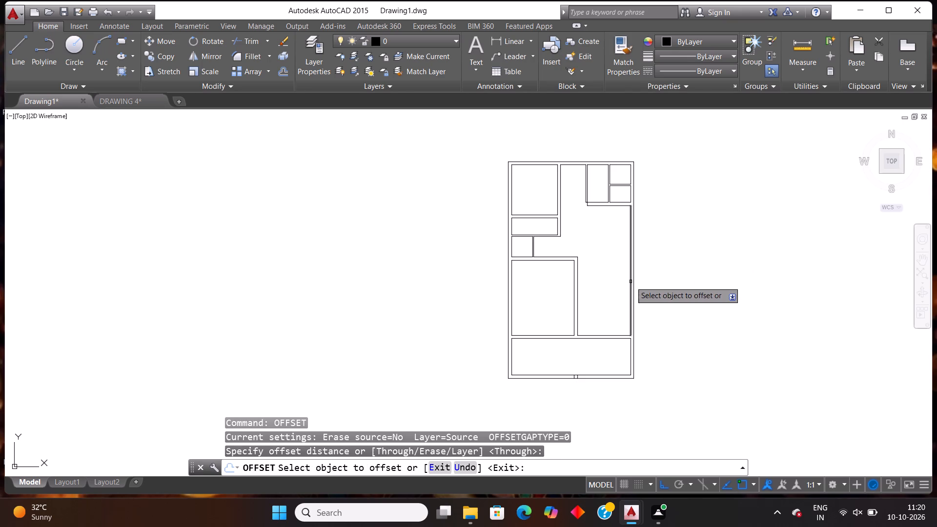
click(631, 282)
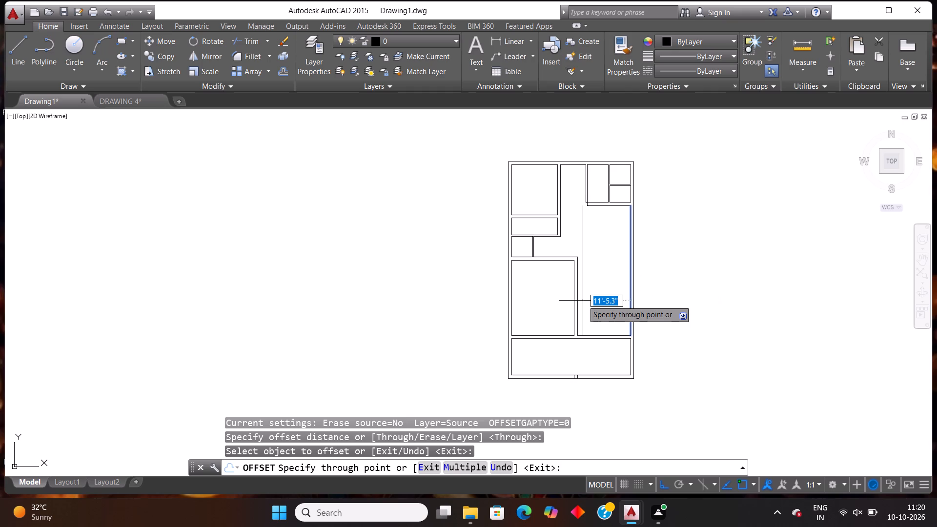
text(12')
key(Return)
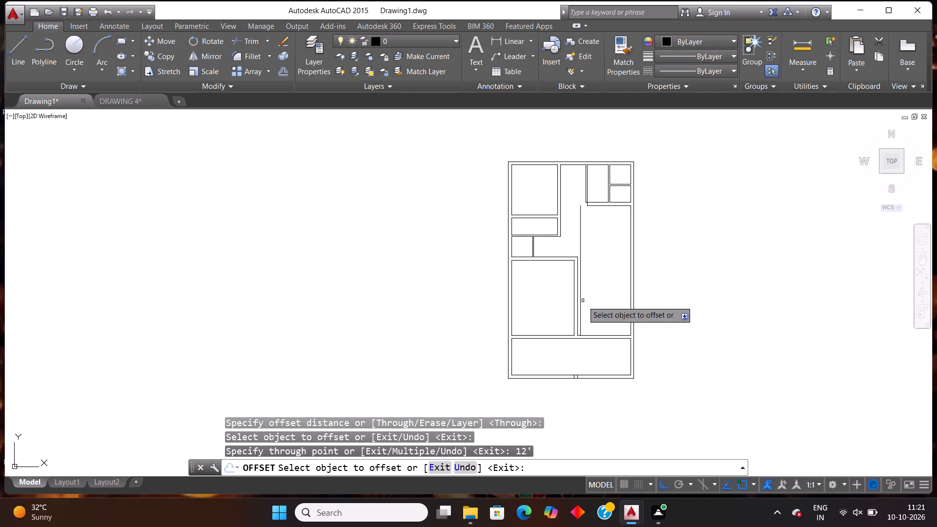
scroll(590, 277, up, 1)
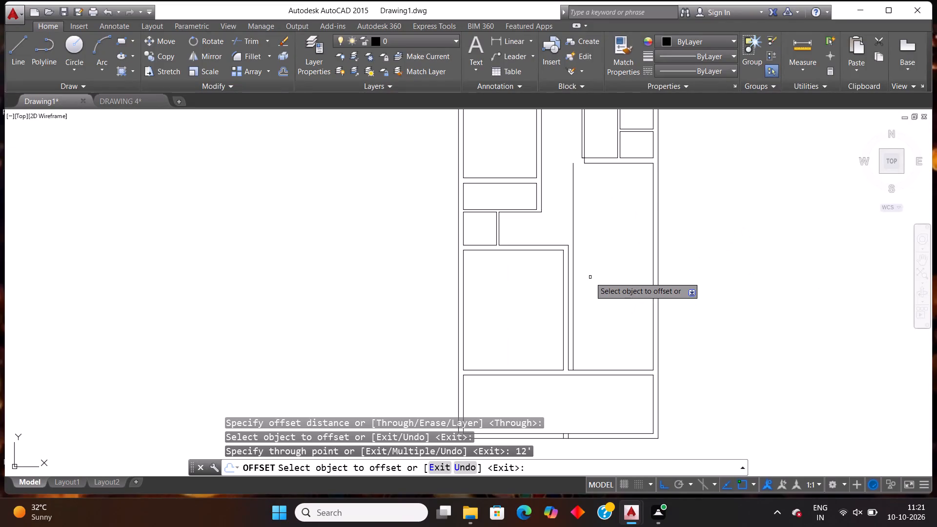
scroll(590, 277, down, 1)
scroll(590, 277, up, 1)
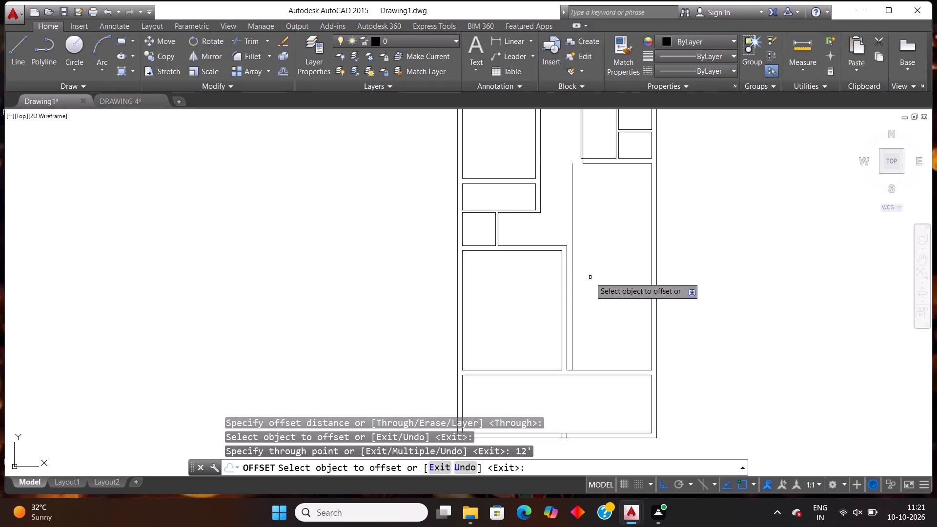
Offset the new vertical line 9" toward the left rooms to form the second face of the partition.
click(572, 226)
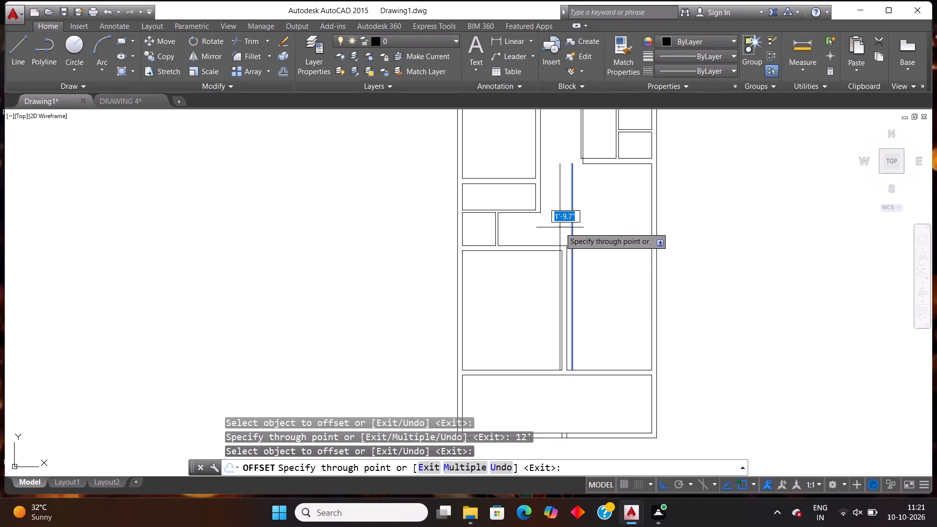
text(9")
key(Return)
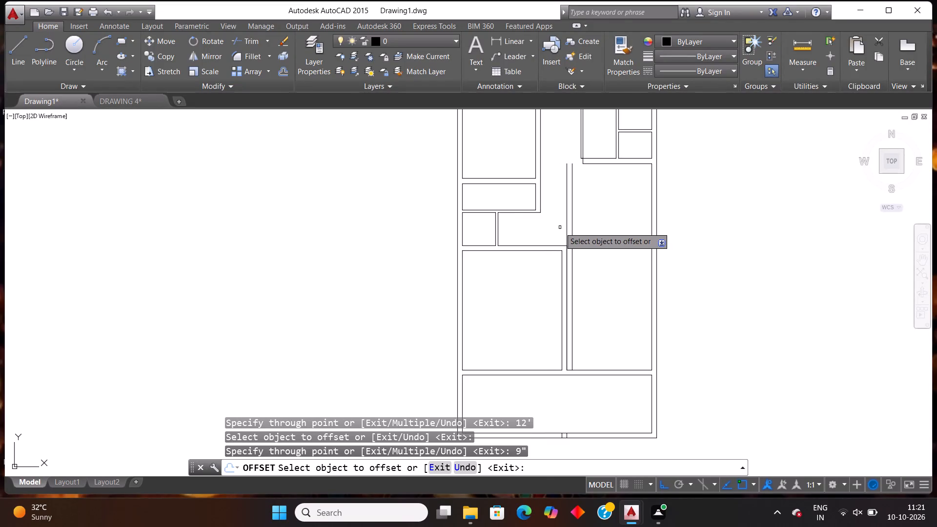
key(Escape)
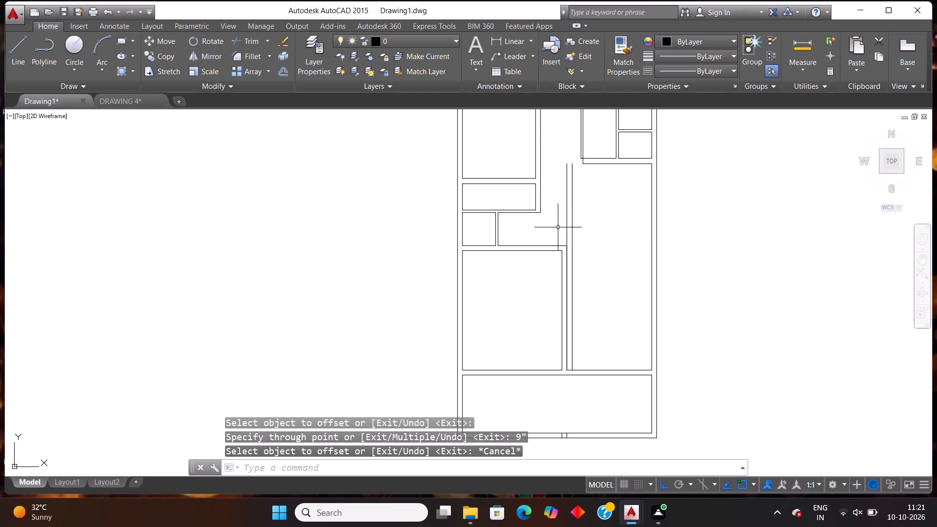
Extend both lines of the 9" wall below the small rooms leftward, and the new partition's left face up to the wall's upper line.
scroll(623, 233, down, 1)
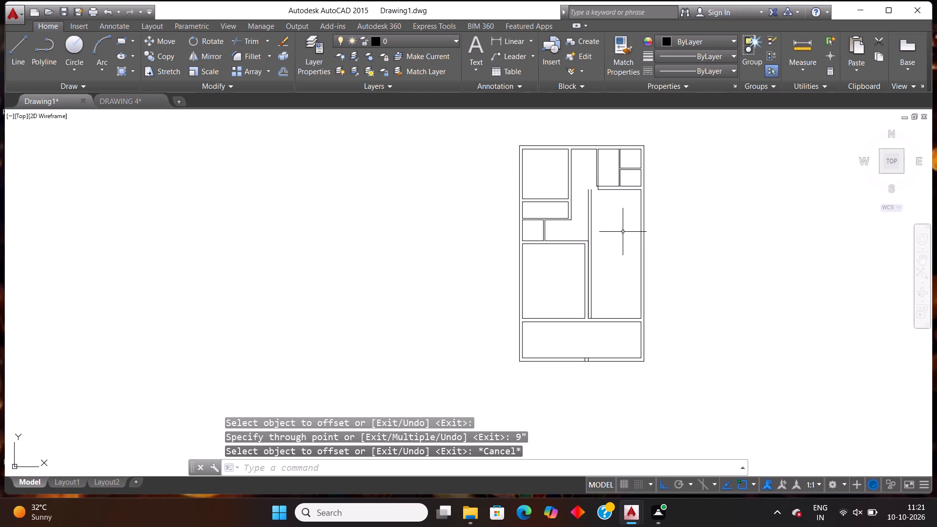
text(ex)
key(Return)
key(Return)
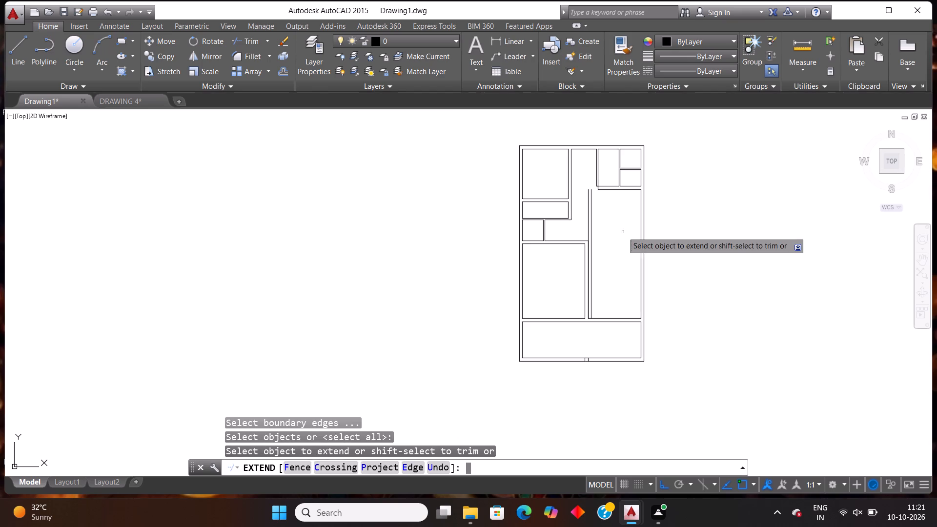
scroll(583, 166, up, 2)
scroll(594, 210, up, 2)
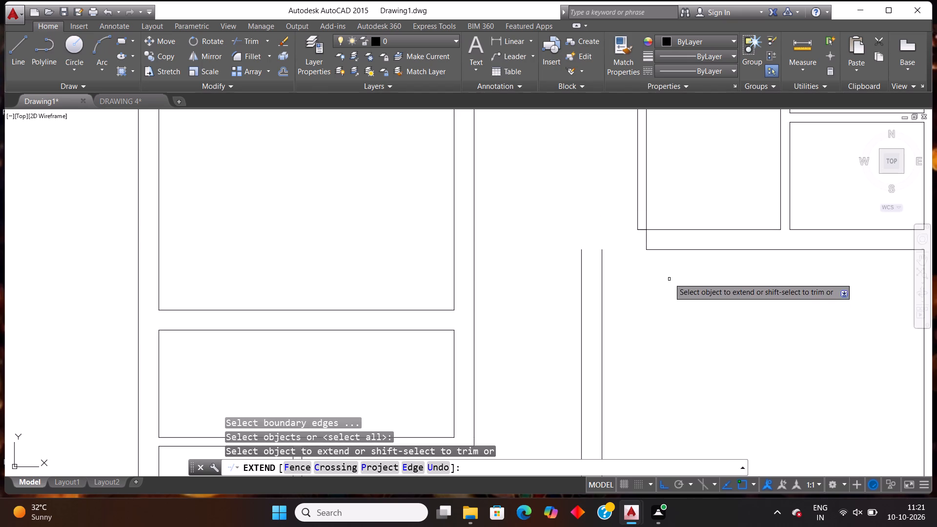
click(653, 249)
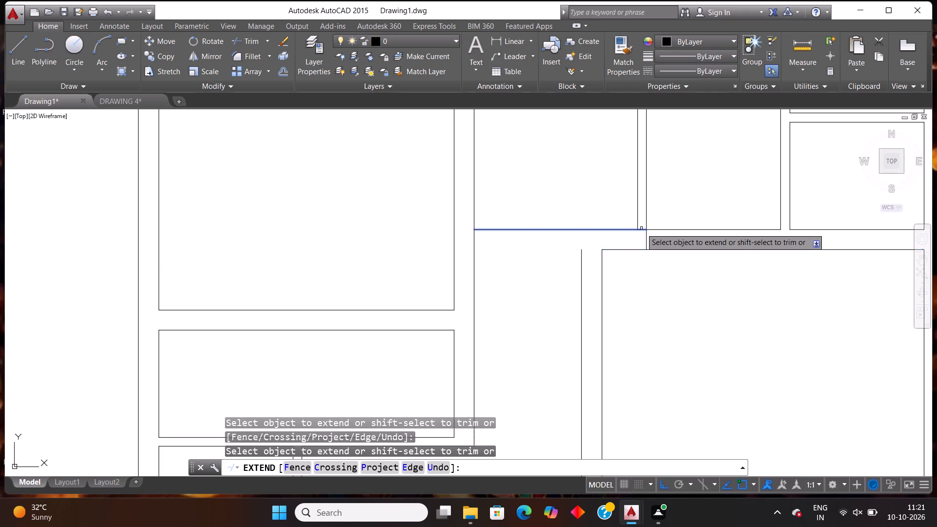
click(641, 228)
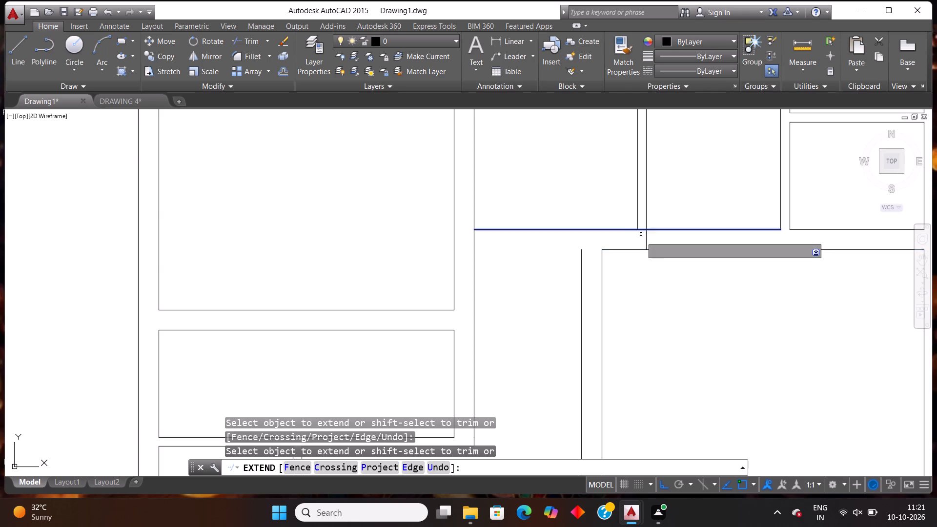
click(580, 265)
key(Escape)
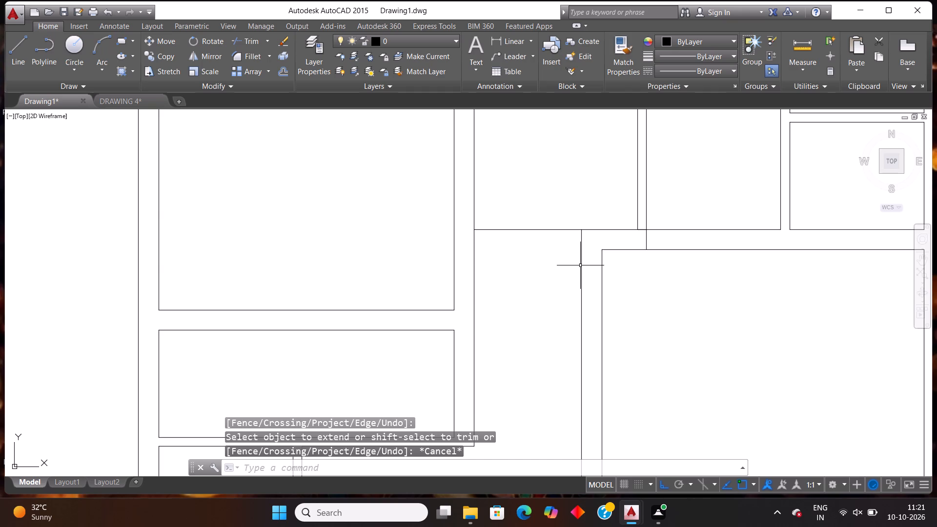
Trim the wall's upper line left of the new partition and the short vertical stub between the wall's two lines.
text(tr)
key(Return)
key(Return)
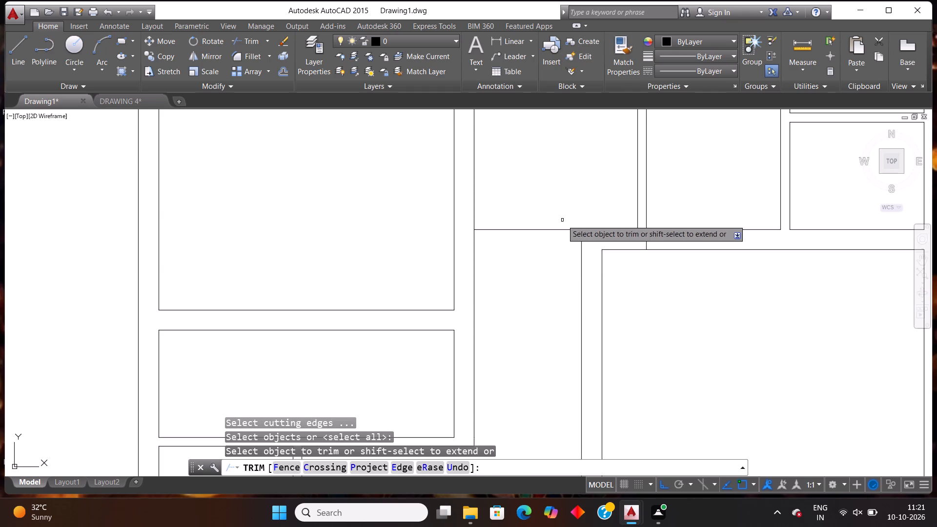
click(550, 211)
click(541, 282)
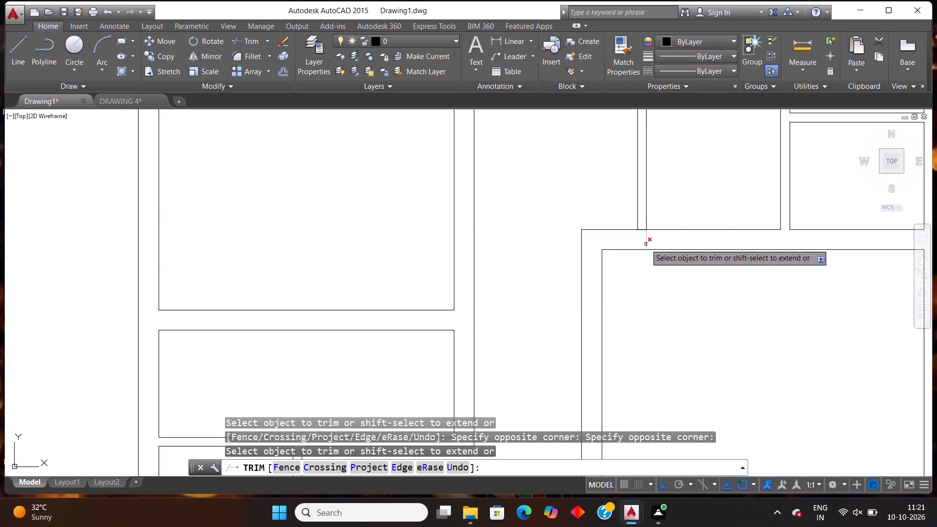
click(646, 244)
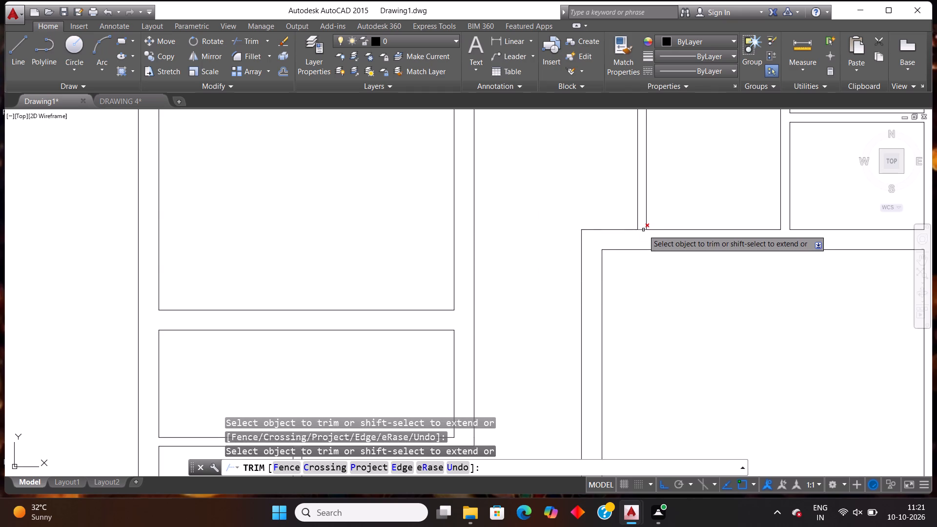
scroll(656, 255, down, 3)
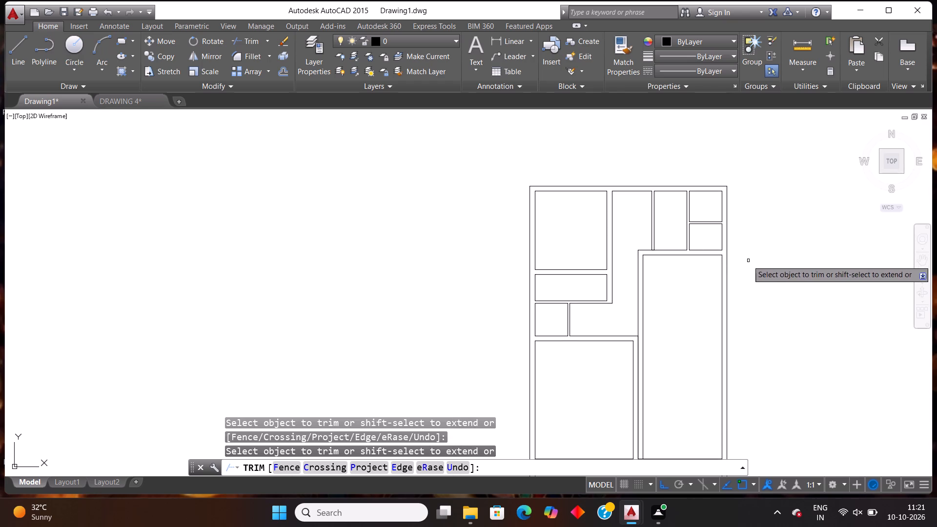
key(Escape)
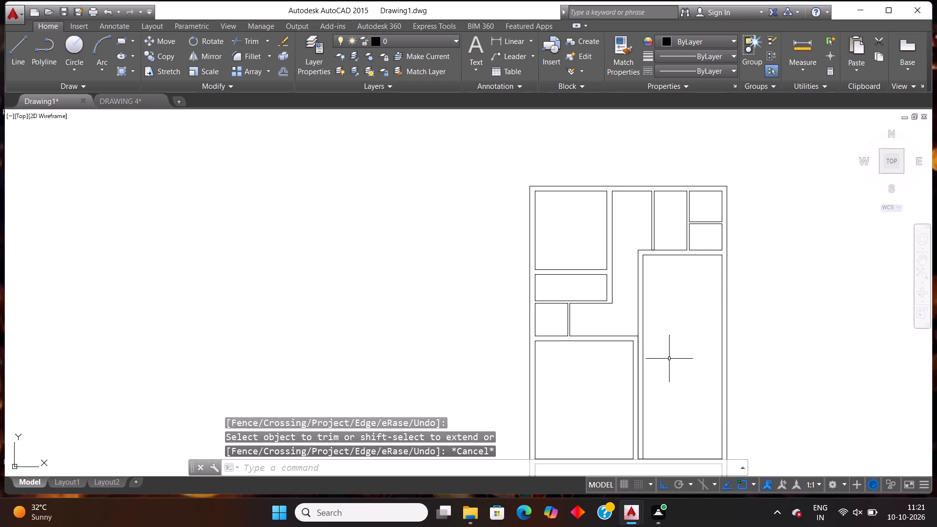
Erase the old right side line of the lower-left room, beside the new partition.
scroll(666, 371, down, 1)
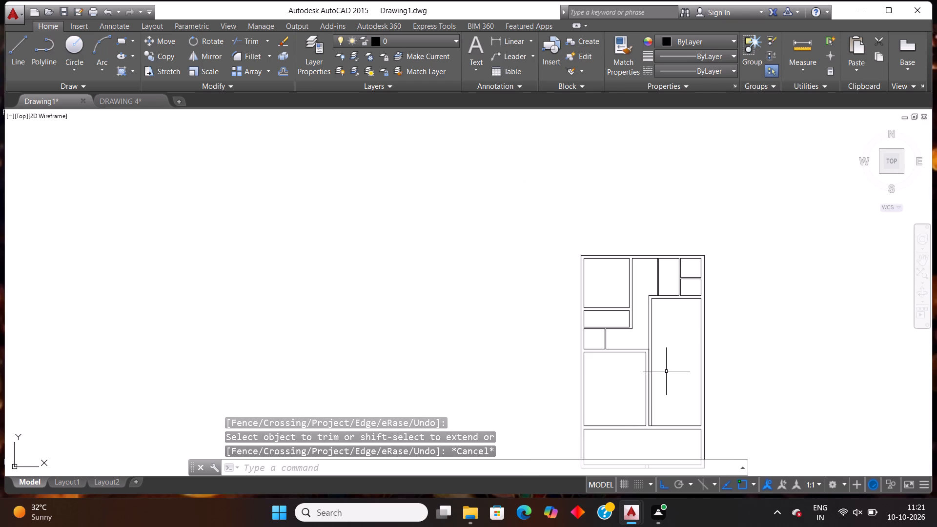
scroll(661, 406, up, 1)
scroll(680, 379, down, 2)
scroll(678, 421, up, 1)
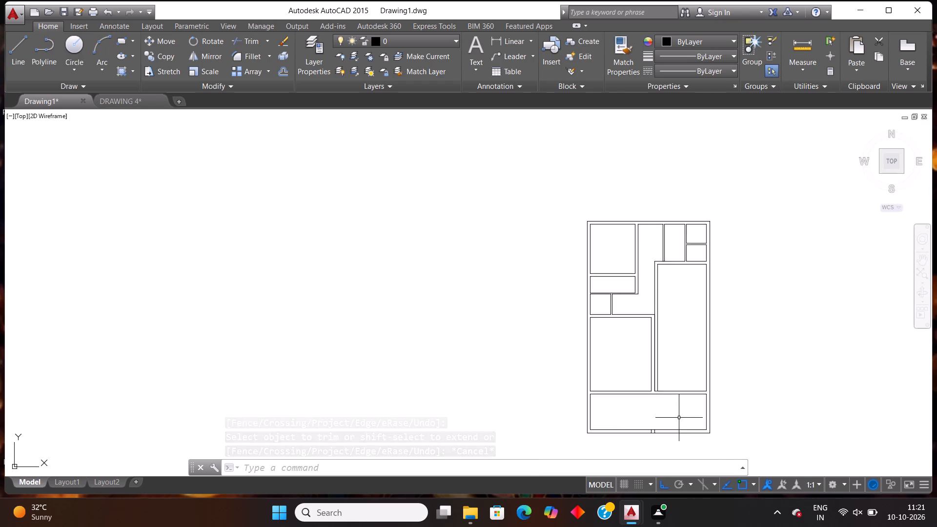
scroll(679, 418, up, 2)
scroll(680, 388, down, 1)
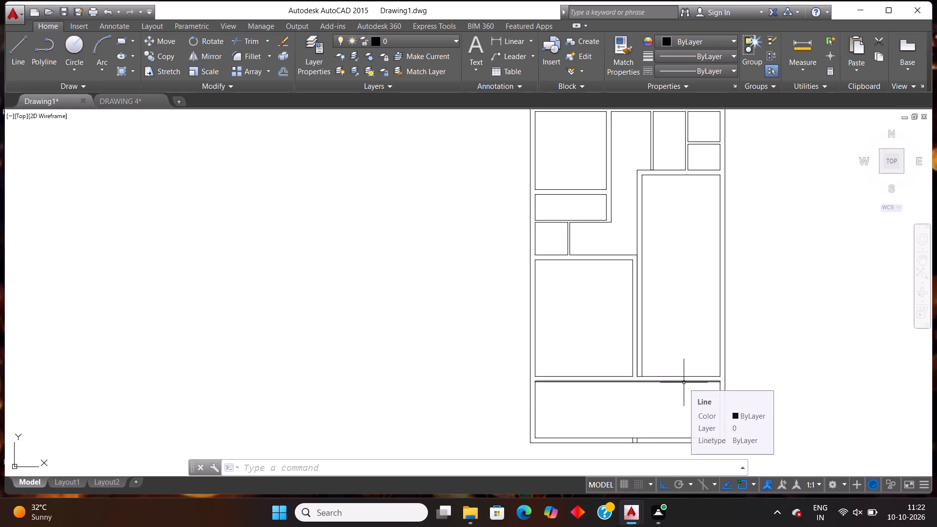
scroll(684, 383, down, 1)
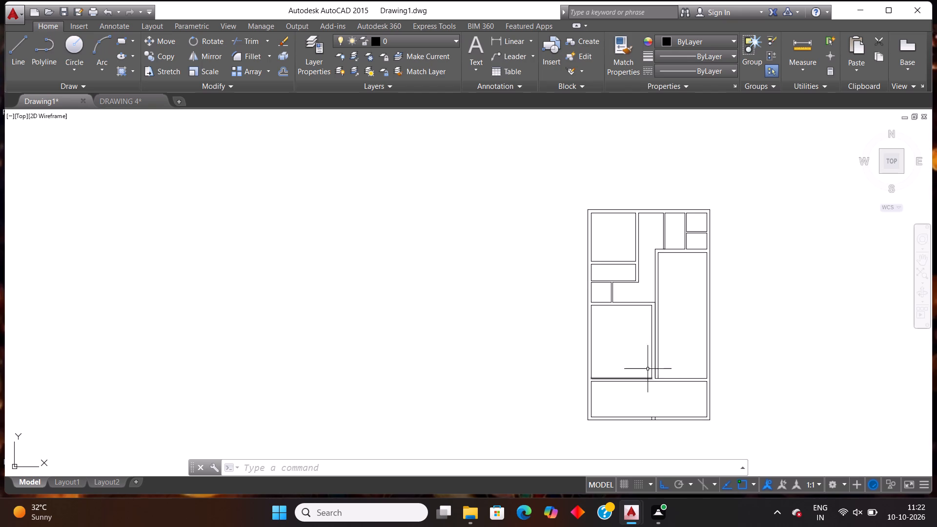
scroll(697, 329, up, 1)
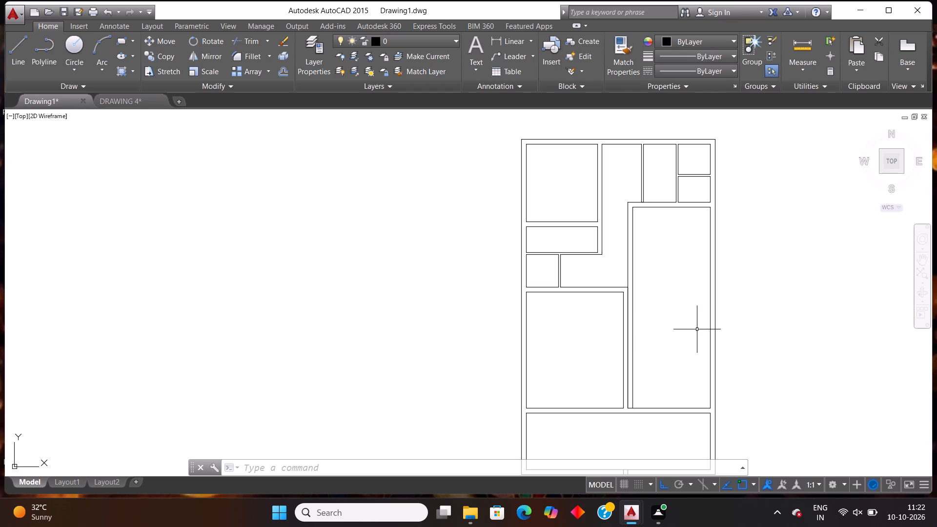
click(623, 353)
key(Delete)
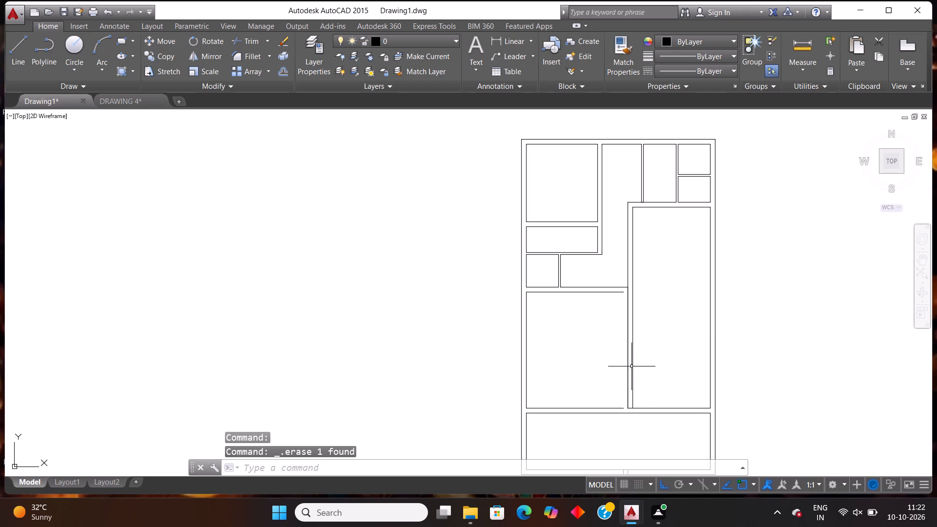
Extend both lines of the wall above the lower-left room to the partition's right face, and the room's bottom line to its left face.
scroll(634, 377, down, 1)
scroll(675, 373, up, 1)
text(ex)
key(Return)
key(Return)
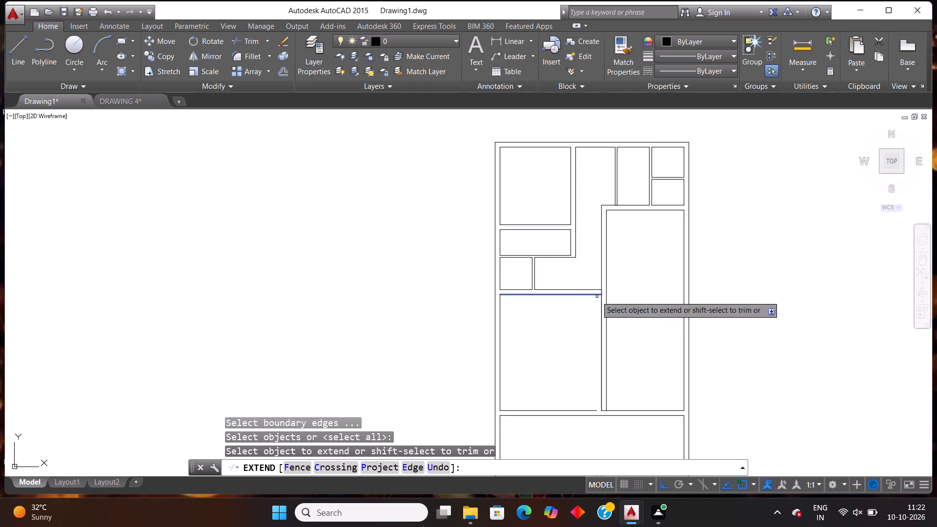
click(591, 296)
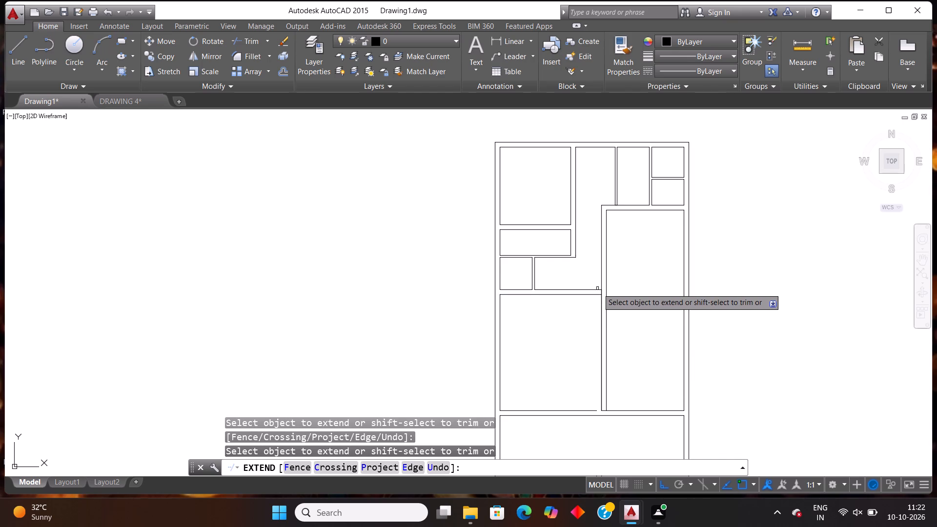
click(598, 291)
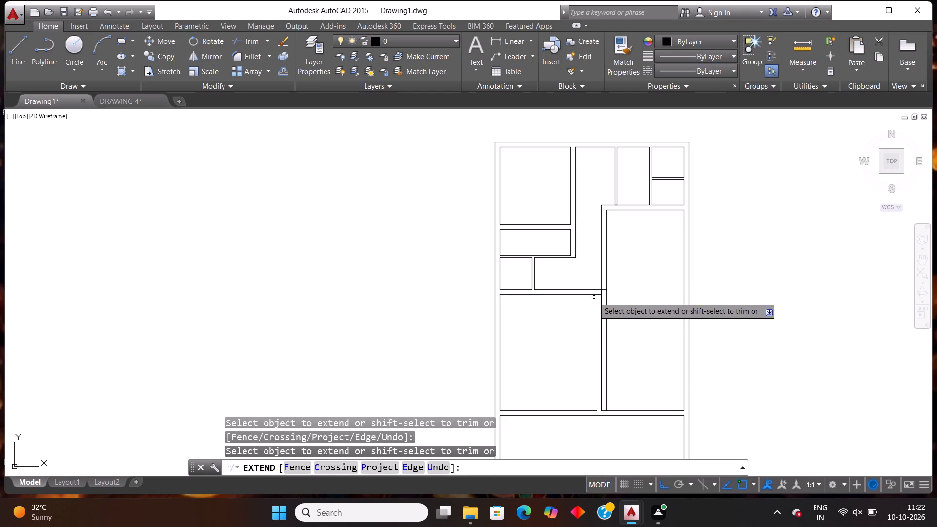
click(596, 295)
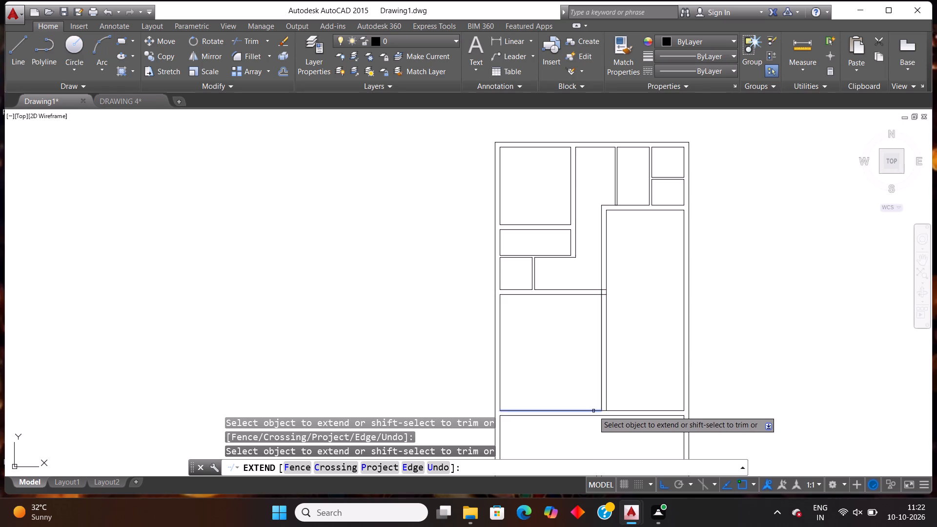
click(593, 411)
key(Escape)
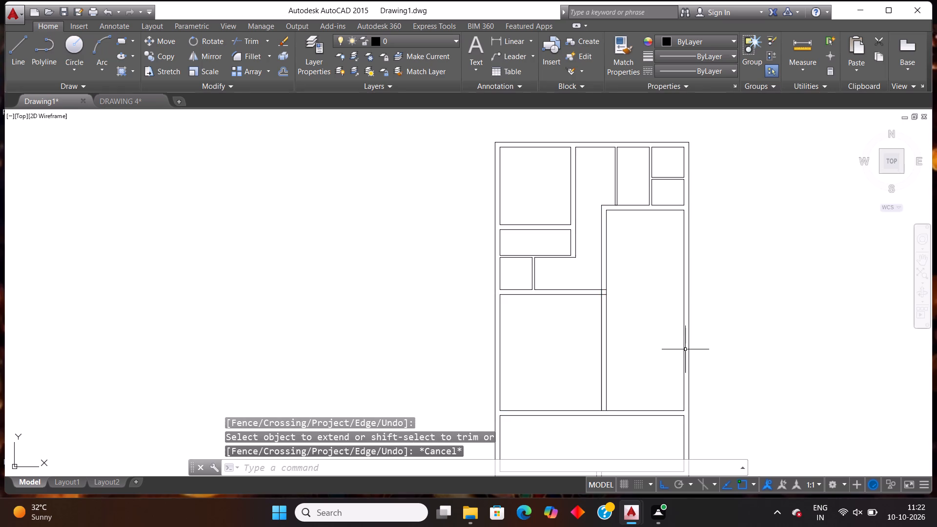
Offset the top line of the large right room 14' downward, and that copy 9" further down to form a cross wall.
scroll(628, 284, down, 1)
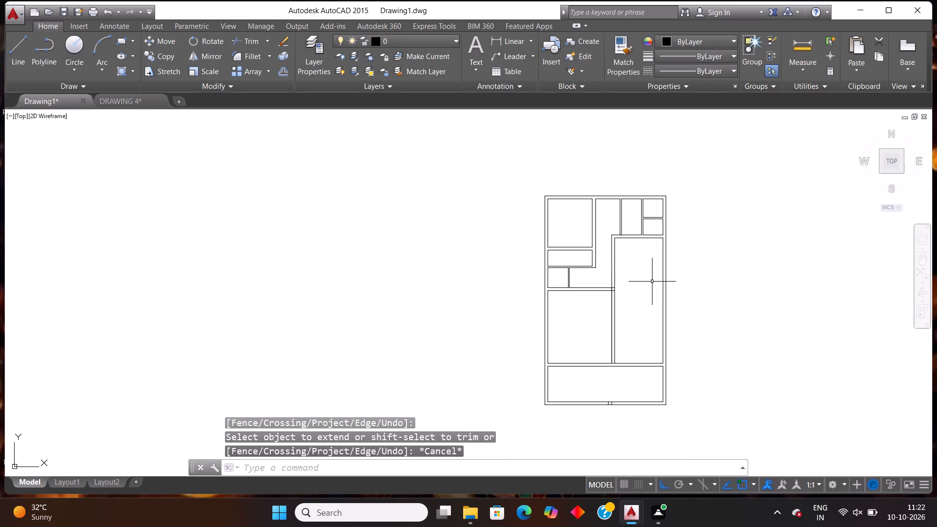
scroll(693, 311, up, 1)
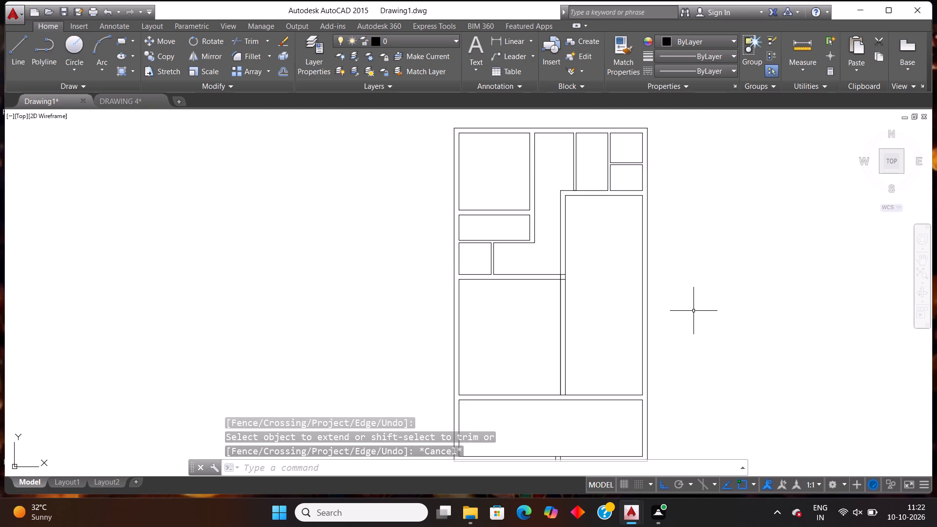
scroll(693, 311, down, 1)
scroll(677, 327, up, 1)
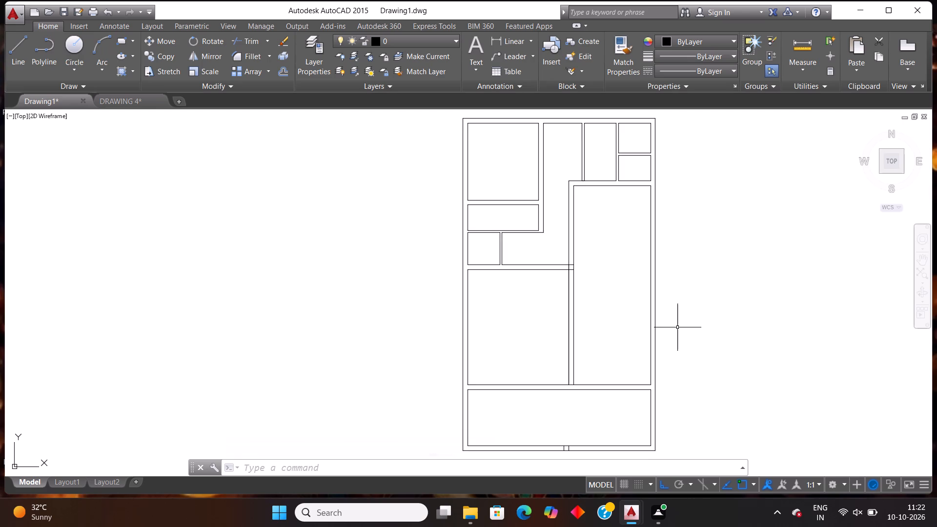
text(off)
key(Return)
key(Return)
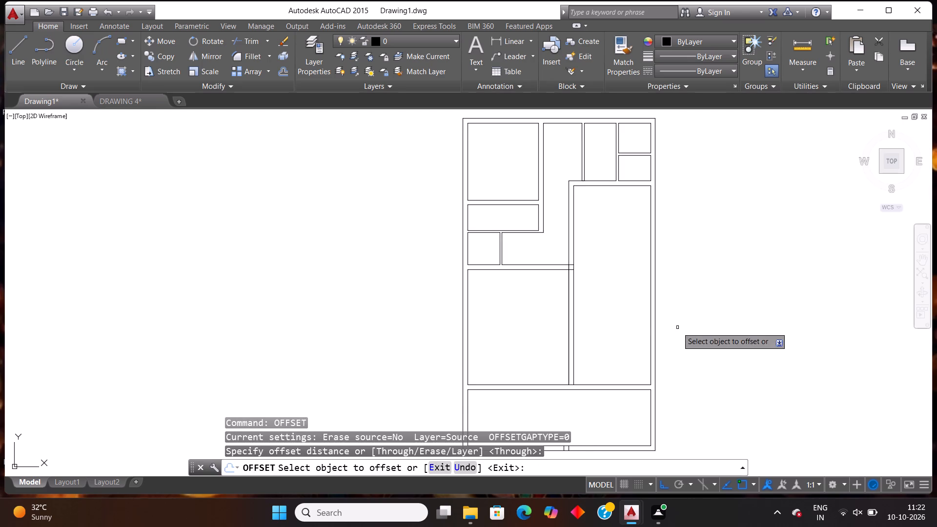
click(610, 186)
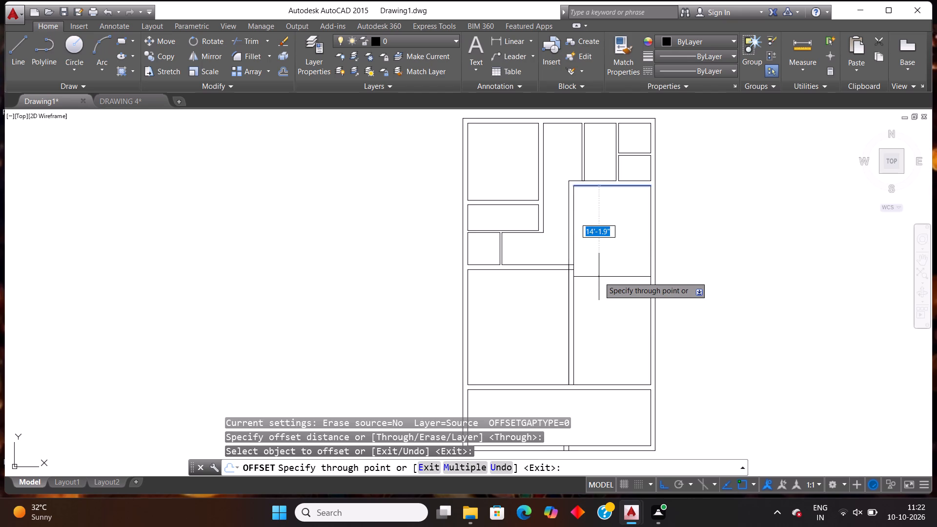
text(14')
key(Return)
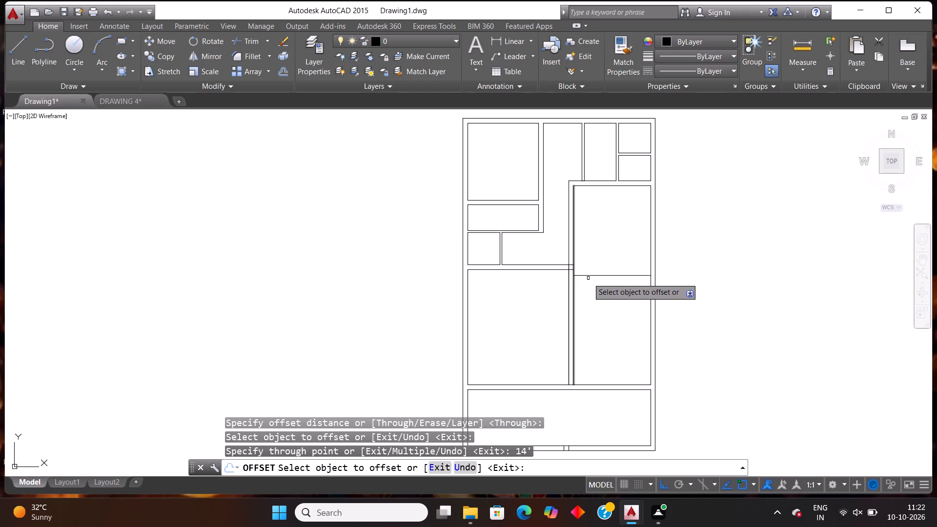
click(594, 276)
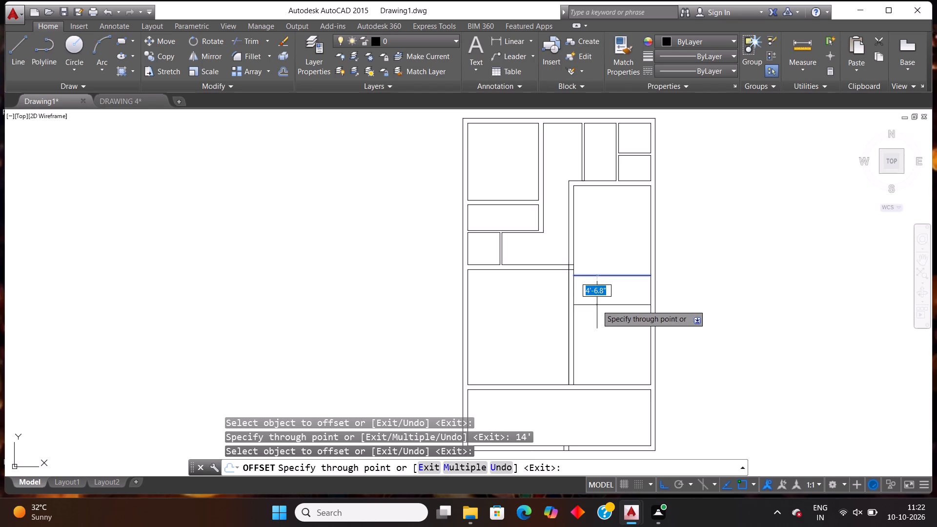
text(9")
key(Return)
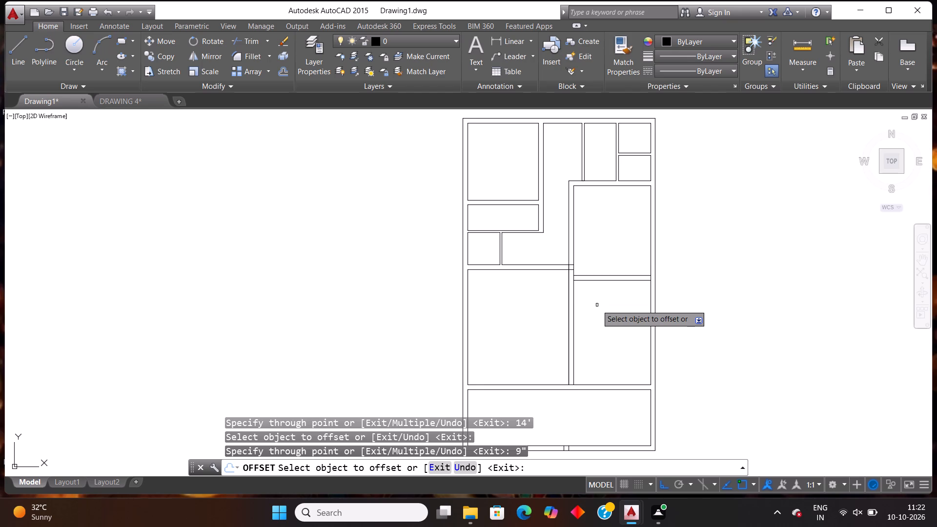
Offset the lower line of the new cross wall in the right room 5' downward.
click(629, 280)
text(5')
key(Return)
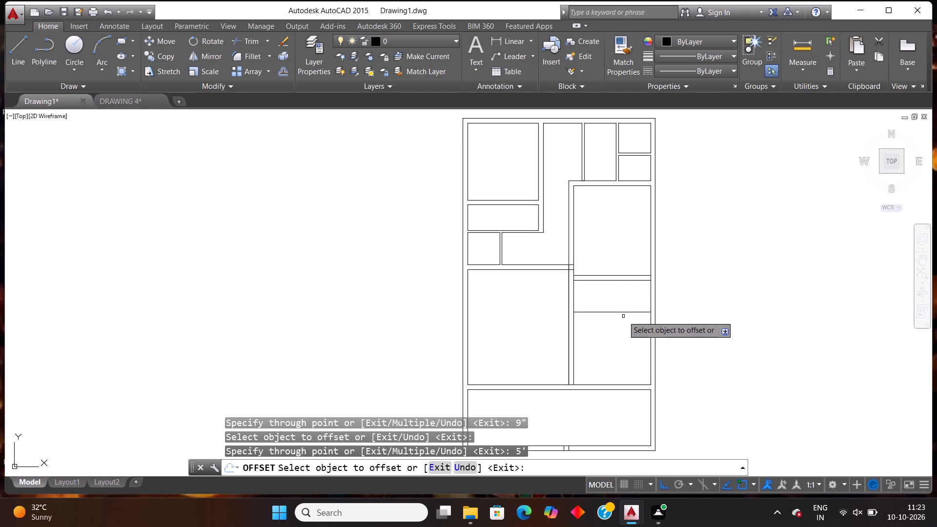
Offset the lowest new line in the right room 4" downward to form a thin lower cross wall.
click(623, 312)
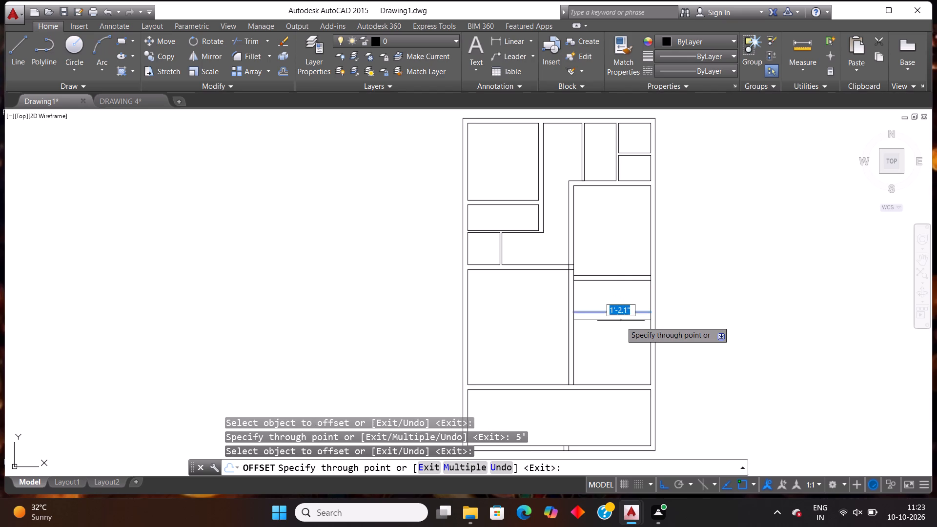
text(4")
key(Return)
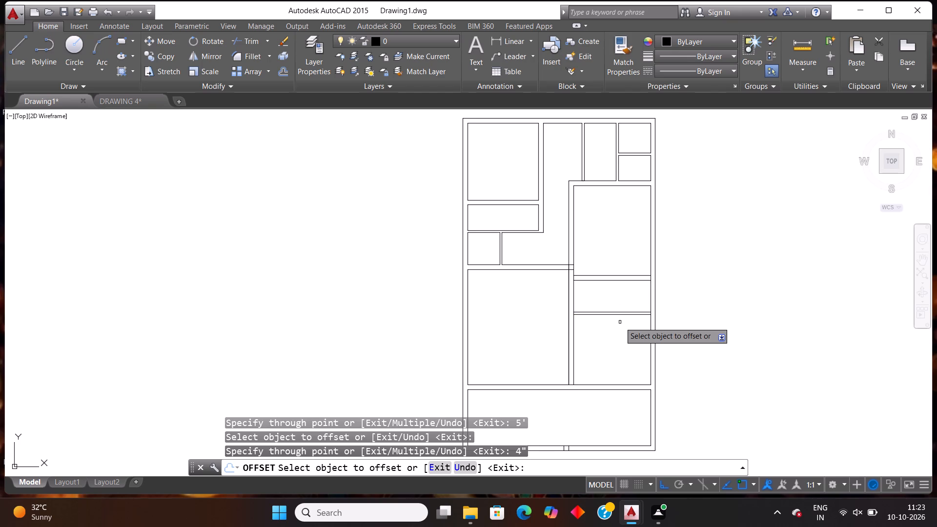
Offset the right room's right side line 7' inward, and that copy 4" further left to form a vertical partition.
click(651, 296)
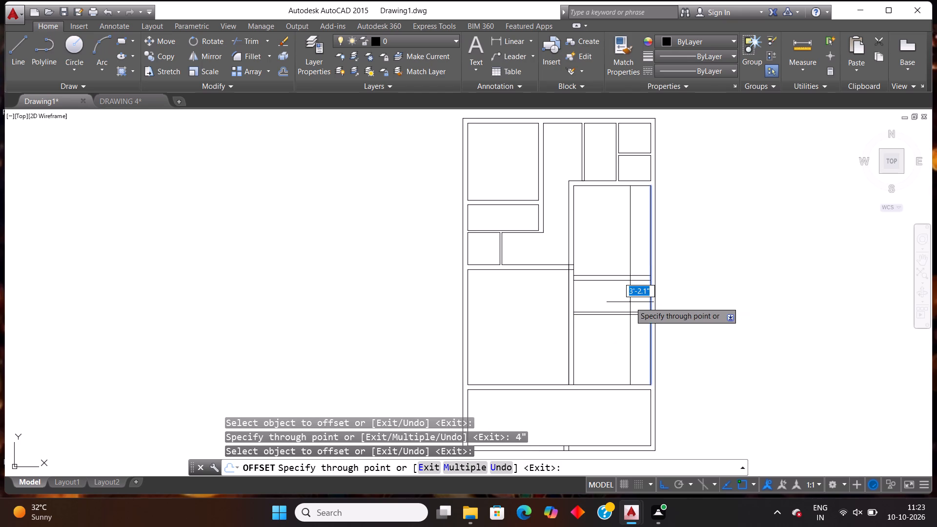
text(7')
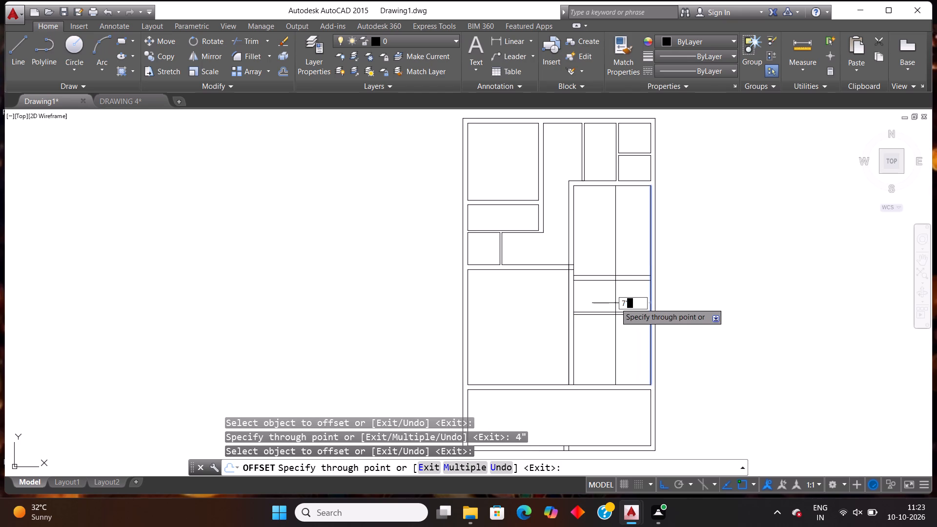
key(Return)
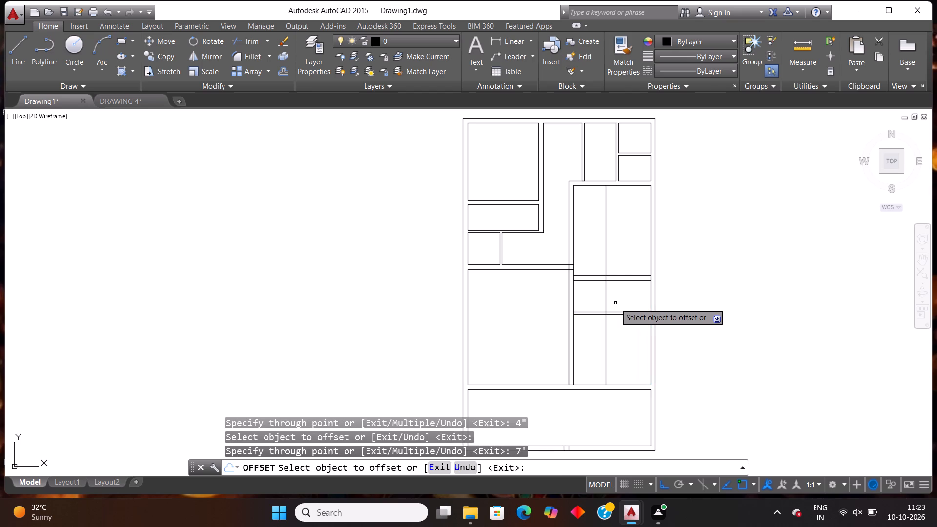
click(605, 309)
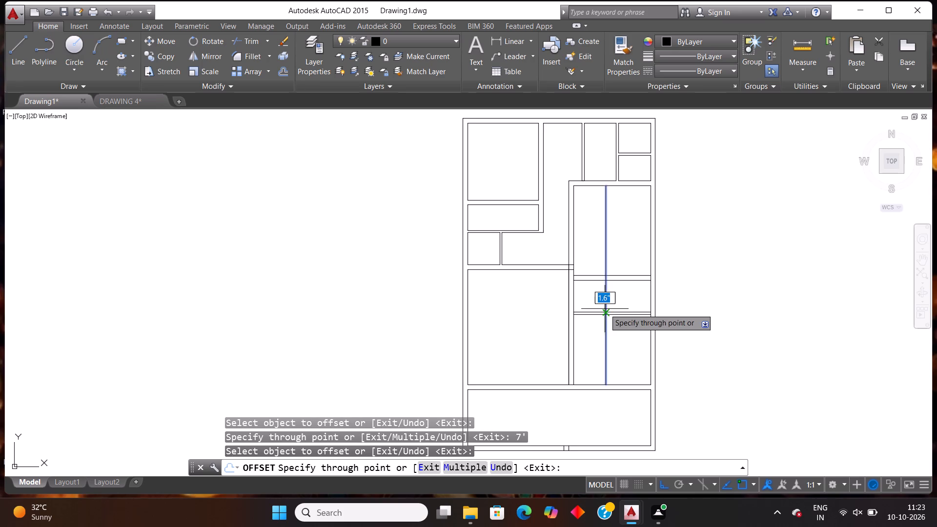
text(4")
key(Return)
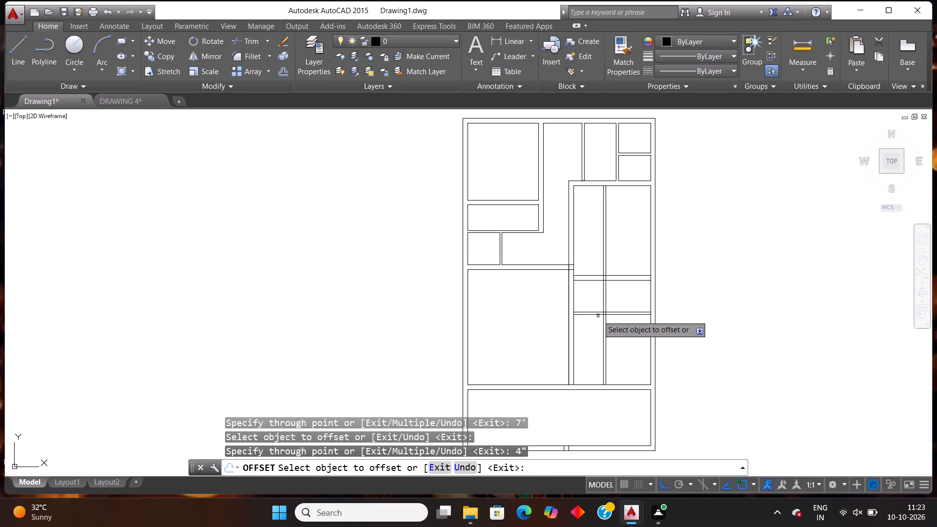
Trim both lines of the new 4" vertical partition above the 9" cross wall.
key(Escape)
text(tr)
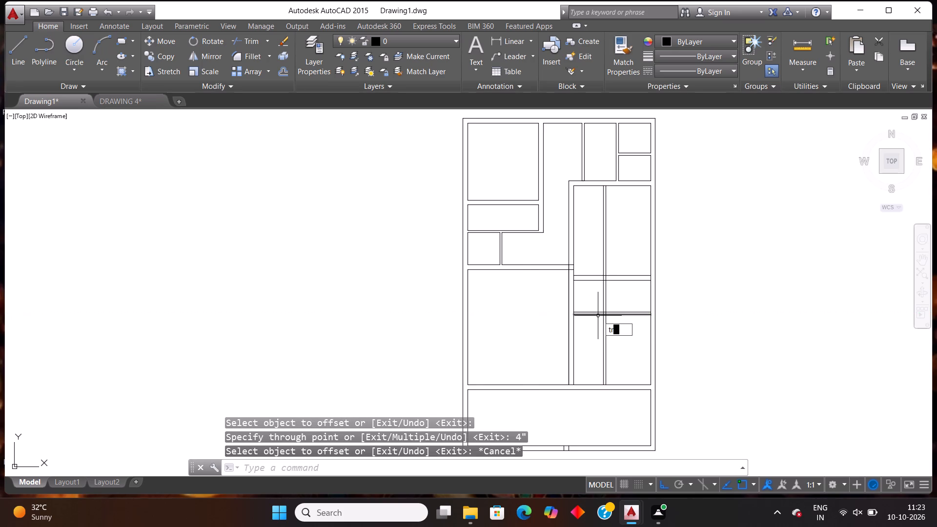
key(Return)
key(Return)
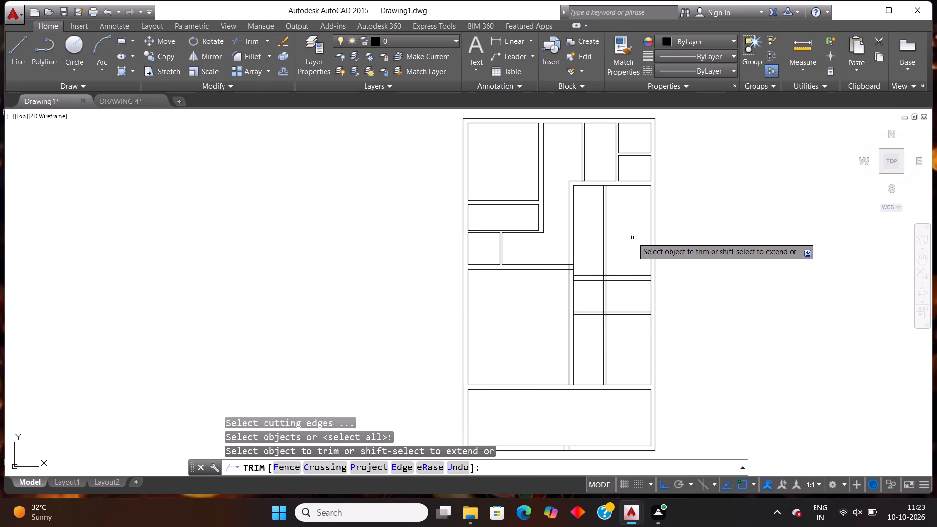
click(630, 238)
click(594, 253)
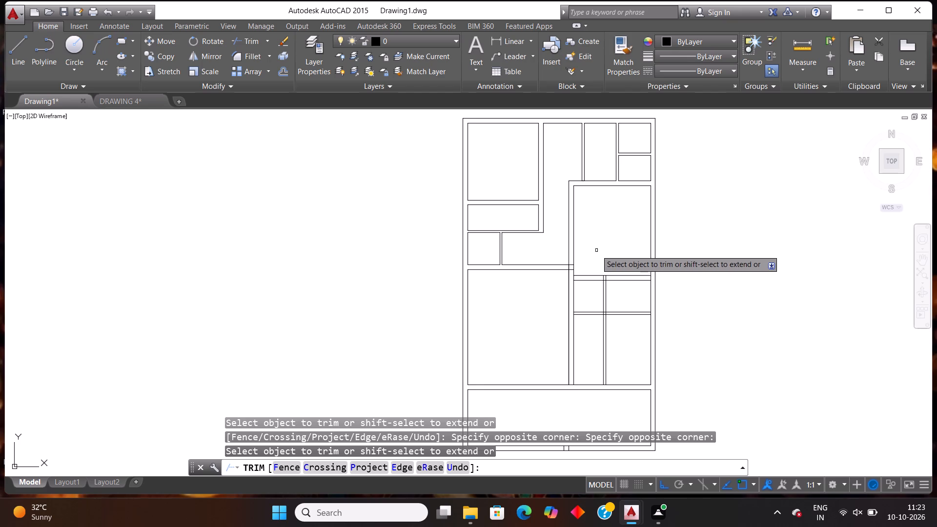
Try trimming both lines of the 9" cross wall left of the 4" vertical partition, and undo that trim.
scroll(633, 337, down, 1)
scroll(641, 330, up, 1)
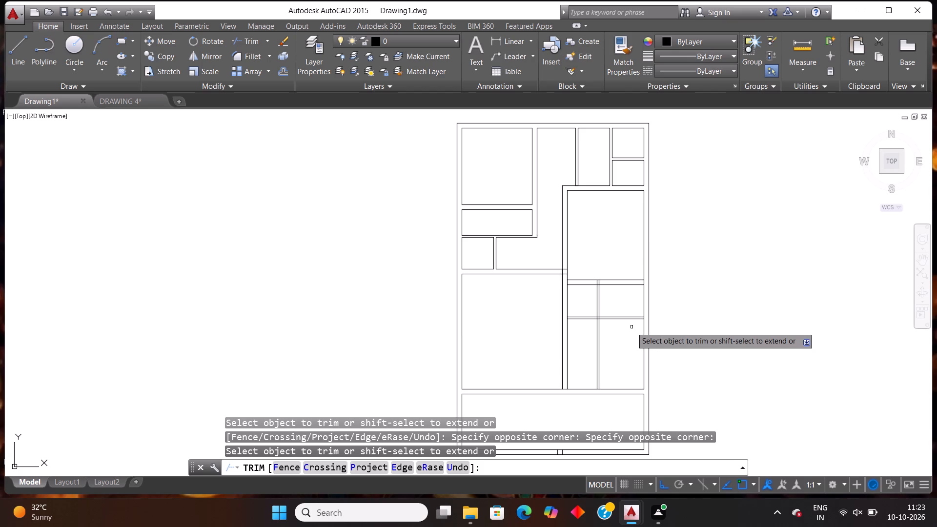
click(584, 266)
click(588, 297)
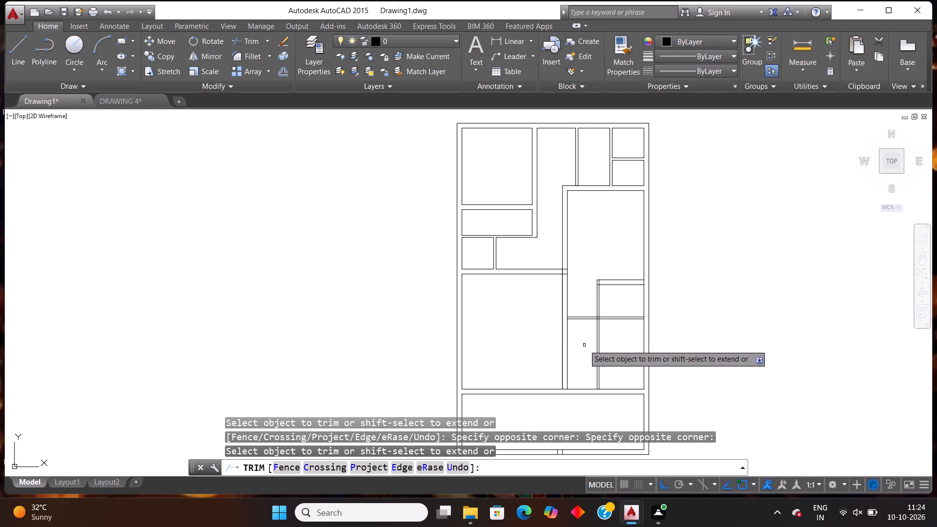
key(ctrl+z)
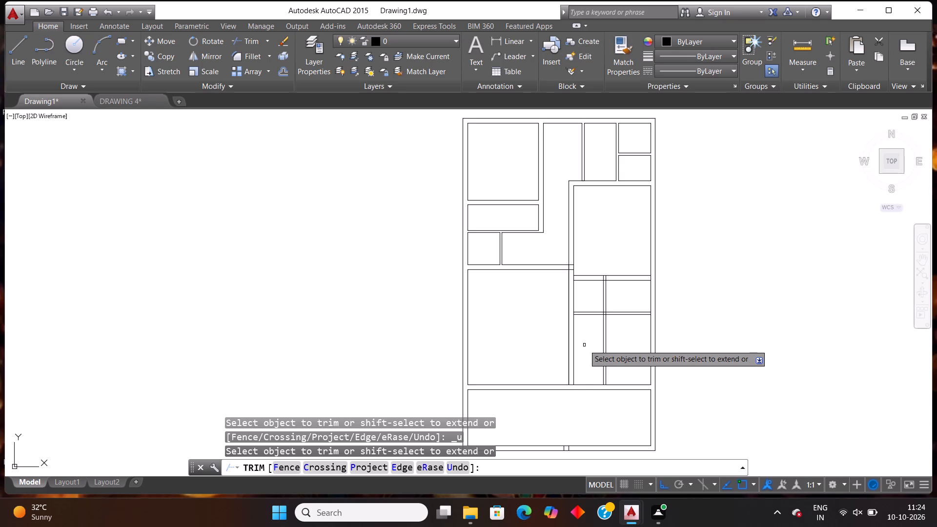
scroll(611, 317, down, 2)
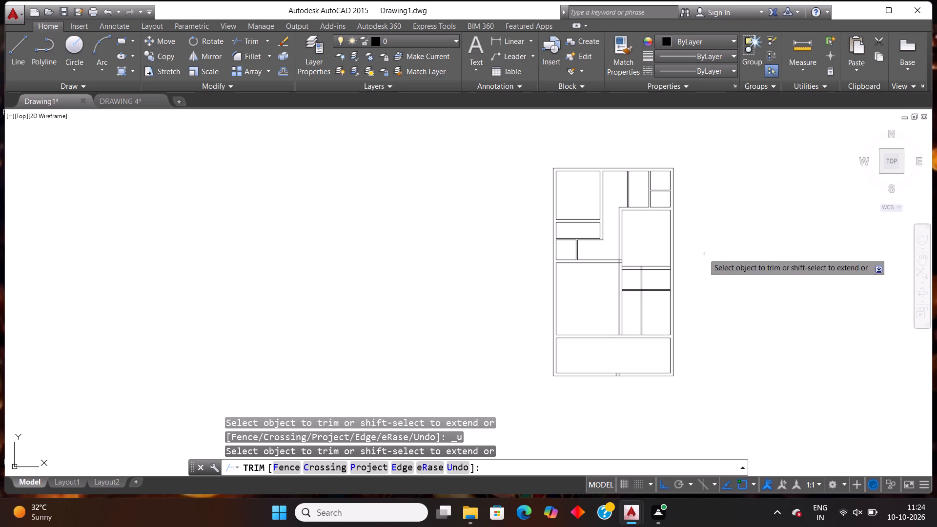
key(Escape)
Trim the long partition's right face between the two cross walls, and the 4" vertical partition below the lower cross wall.
scroll(701, 259, down, 1)
scroll(708, 280, up, 1)
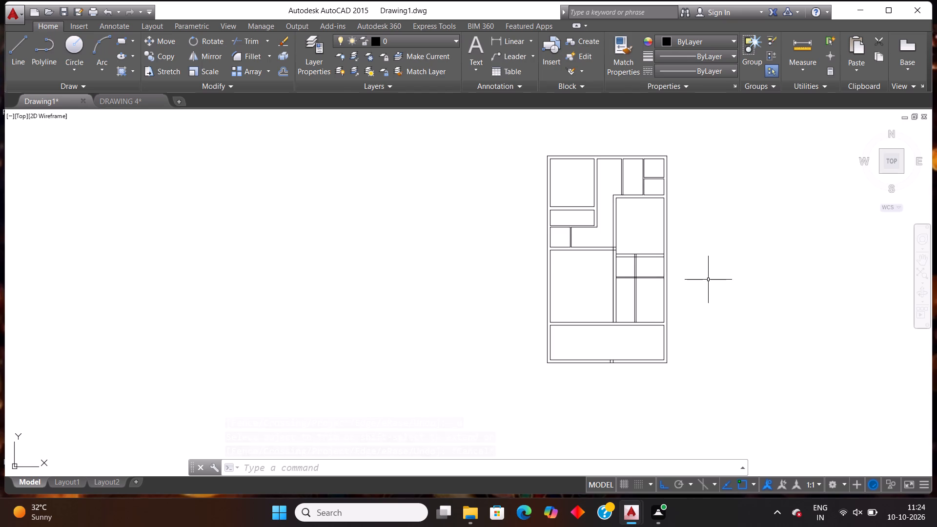
text(tr)
key(Return)
key(Return)
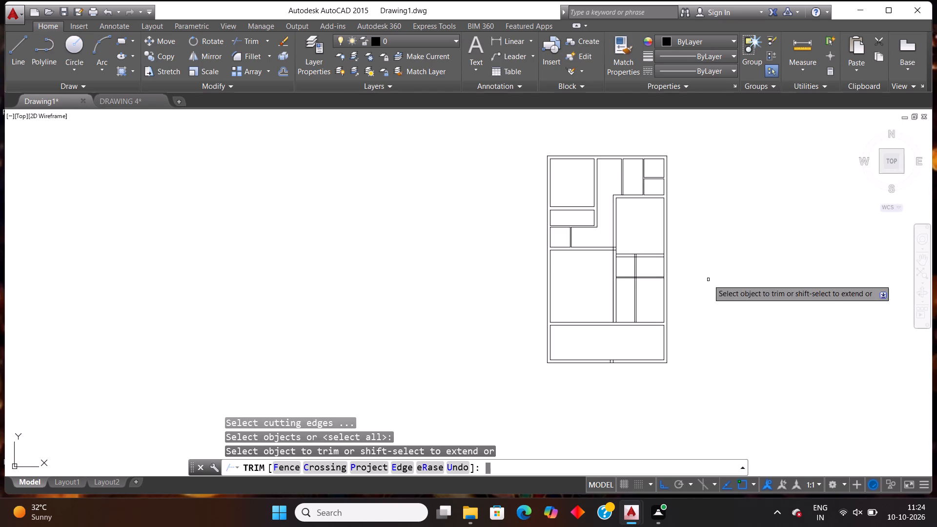
click(625, 270)
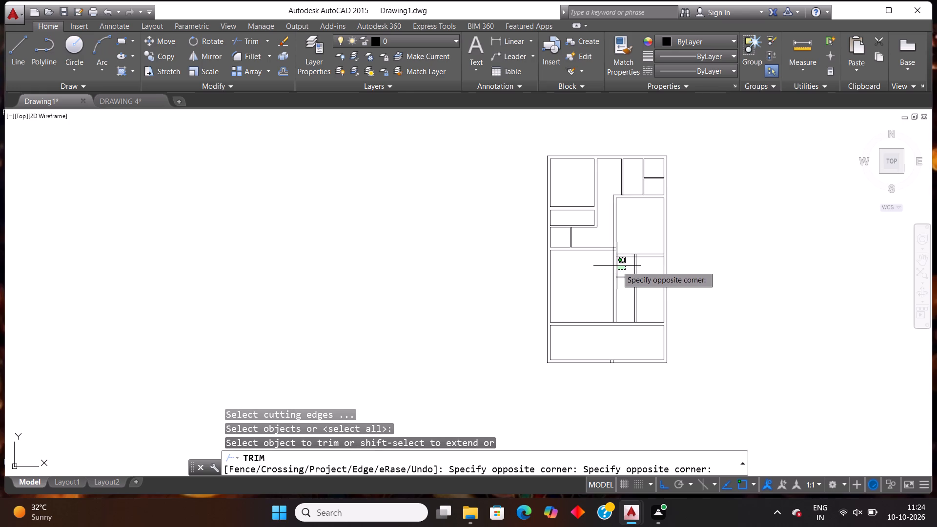
click(617, 266)
click(616, 268)
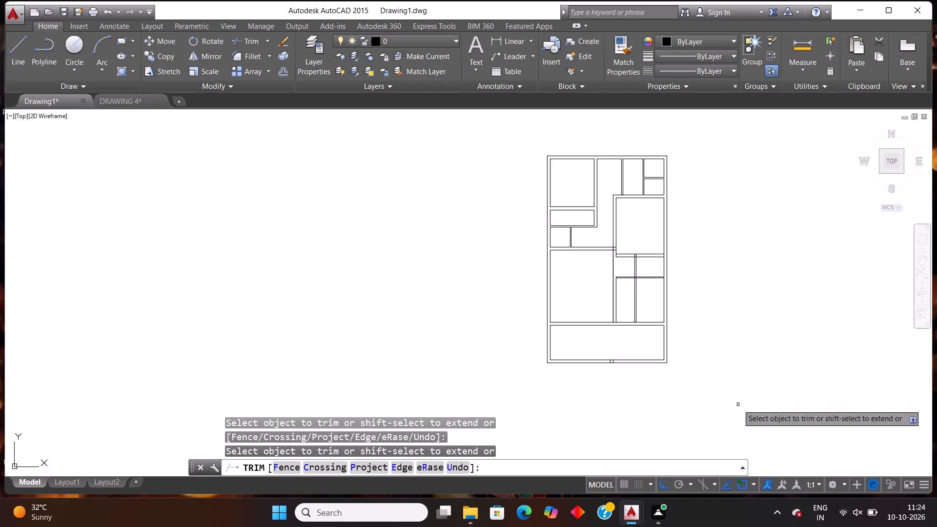
click(645, 304)
click(628, 308)
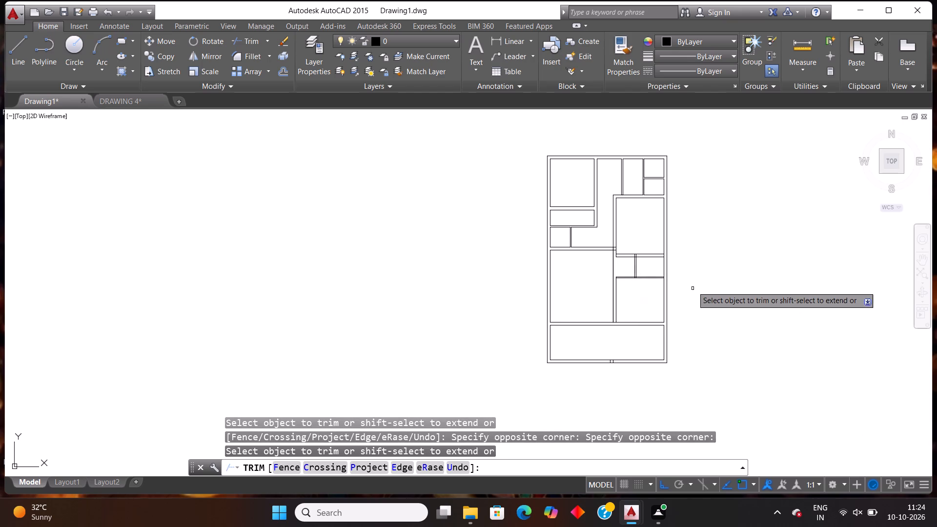
key(Escape)
Extend both lines of the 4" lower cross wall to the long partition's left face.
scroll(688, 274, up, 1)
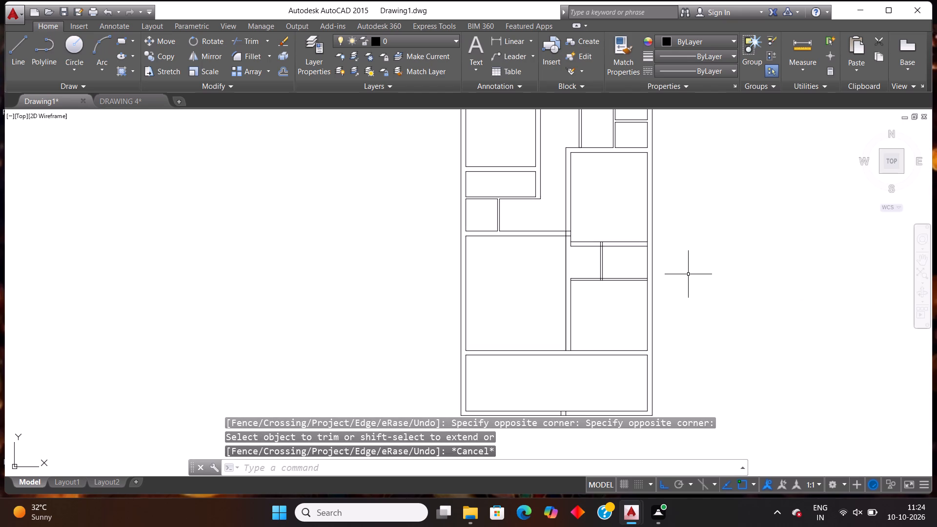
text(ex)
key(Return)
key(Return)
scroll(591, 283, up, 1)
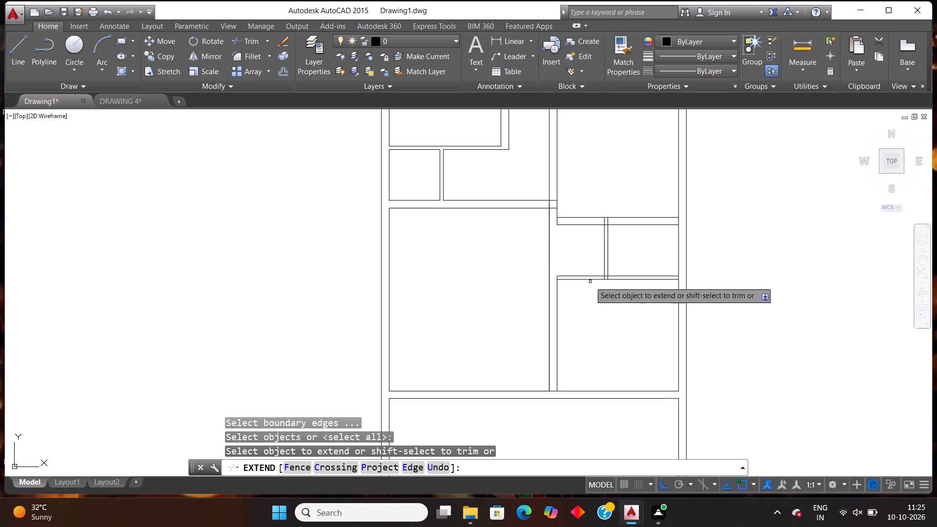
scroll(590, 282, up, 2)
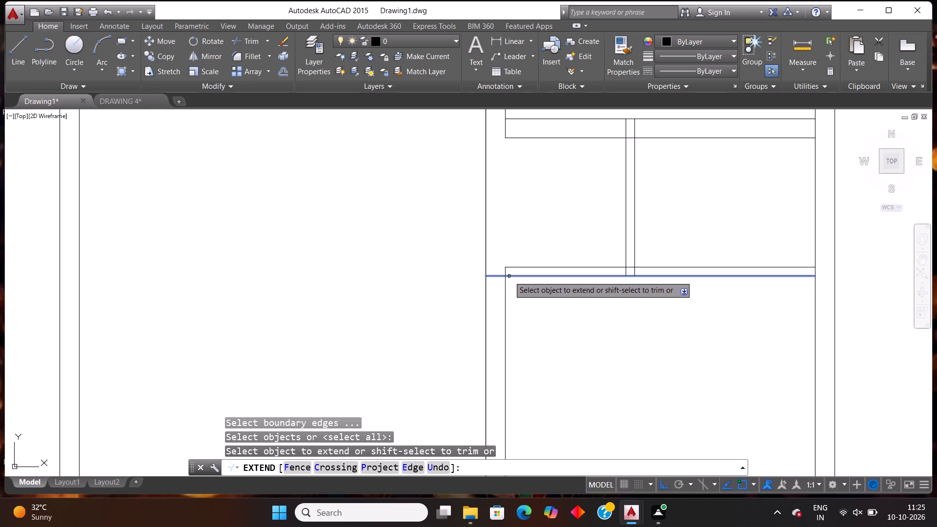
click(509, 276)
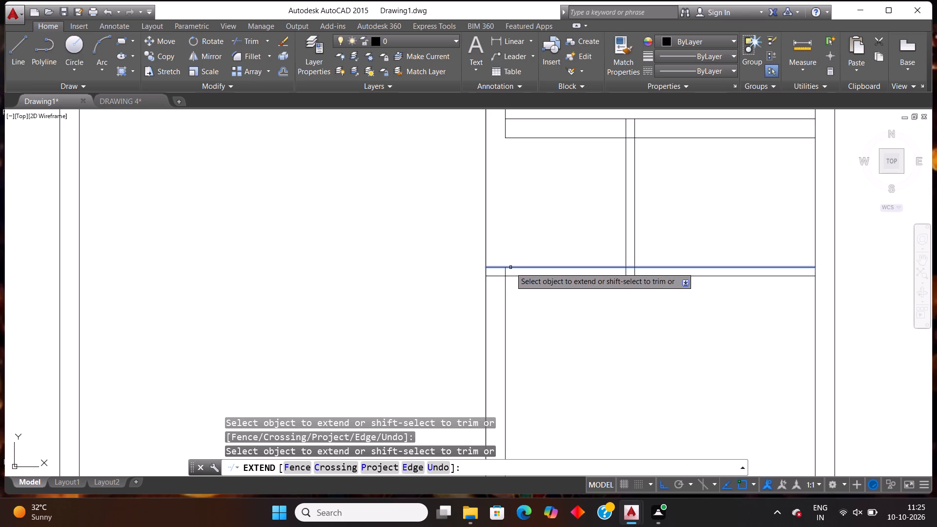
click(510, 267)
scroll(613, 265, down, 3)
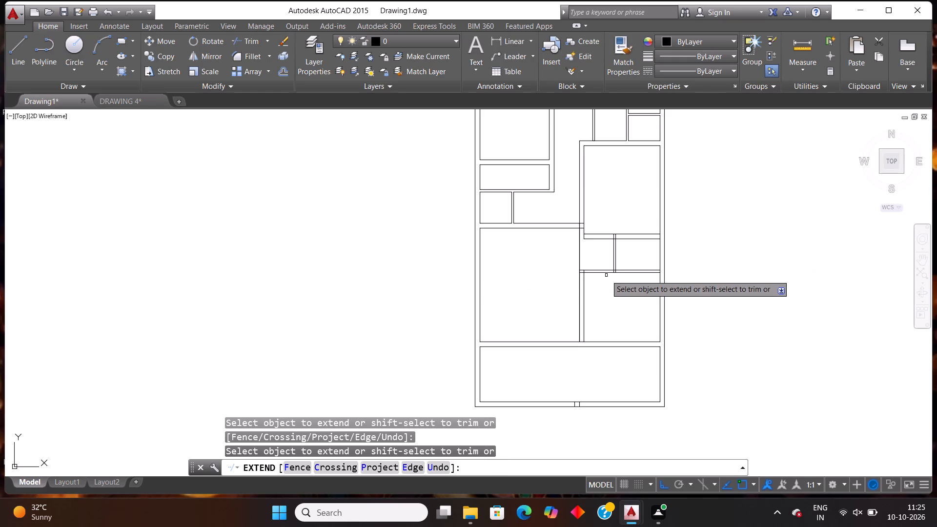
key(Escape)
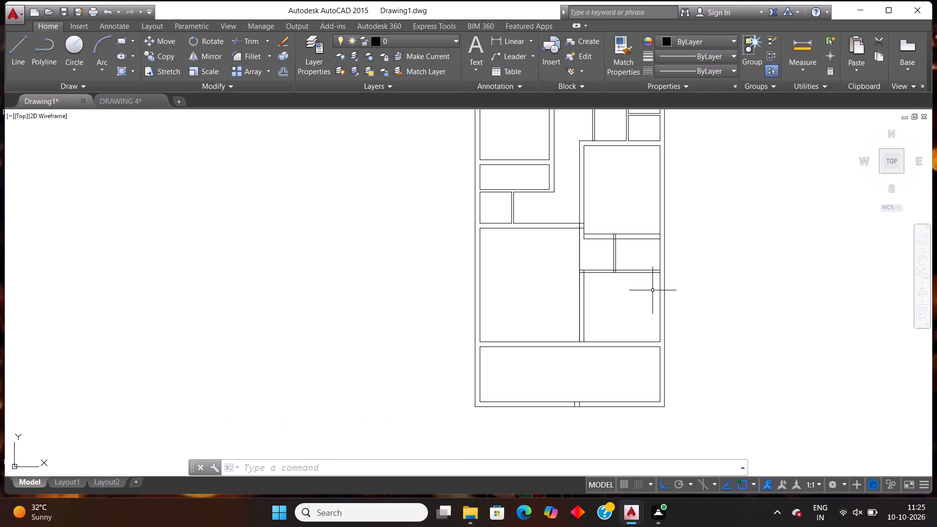
Trim the lower-left room's top wall lines inside the long partition, and the partition's left face between those lines, to open the junction.
text(tr)
key(Return)
key(Return)
scroll(572, 211, up, 1)
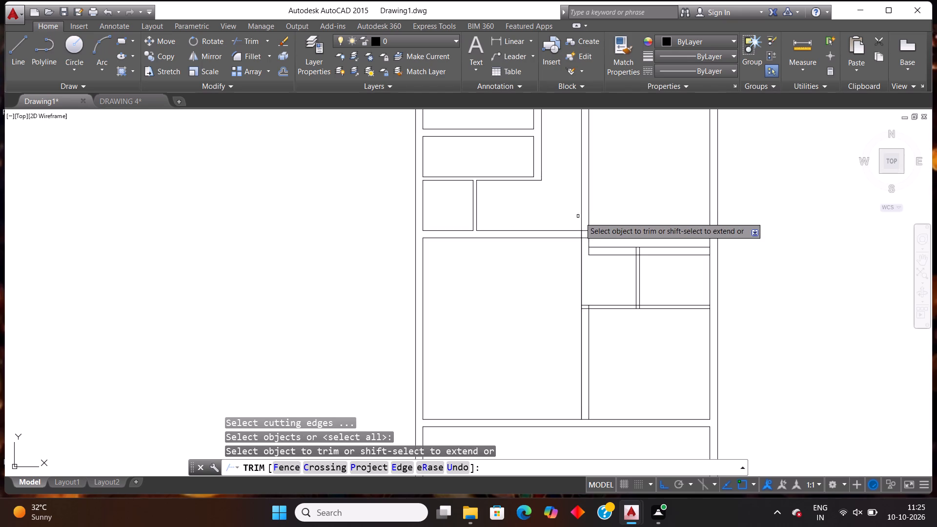
scroll(582, 218, up, 2)
click(587, 243)
click(588, 286)
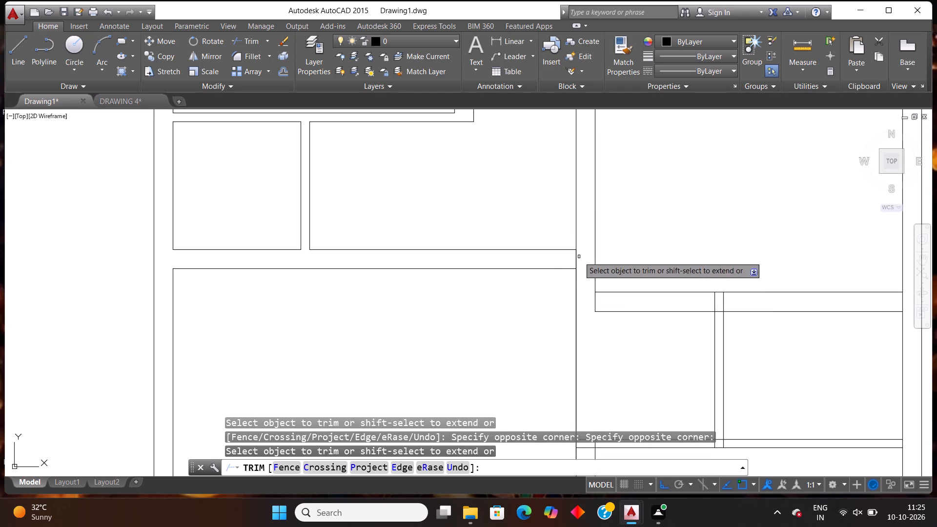
click(579, 257)
click(561, 260)
scroll(605, 259, down, 3)
scroll(651, 298, up, 1)
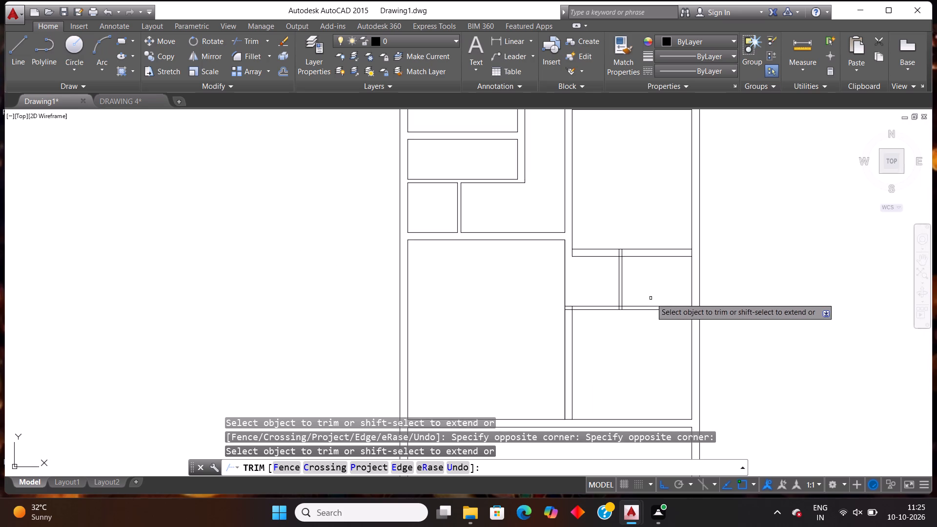
key(Escape)
Extend both lines of the 9" cross wall to the long partition's left face.
text(ex)
key(Return)
key(Return)
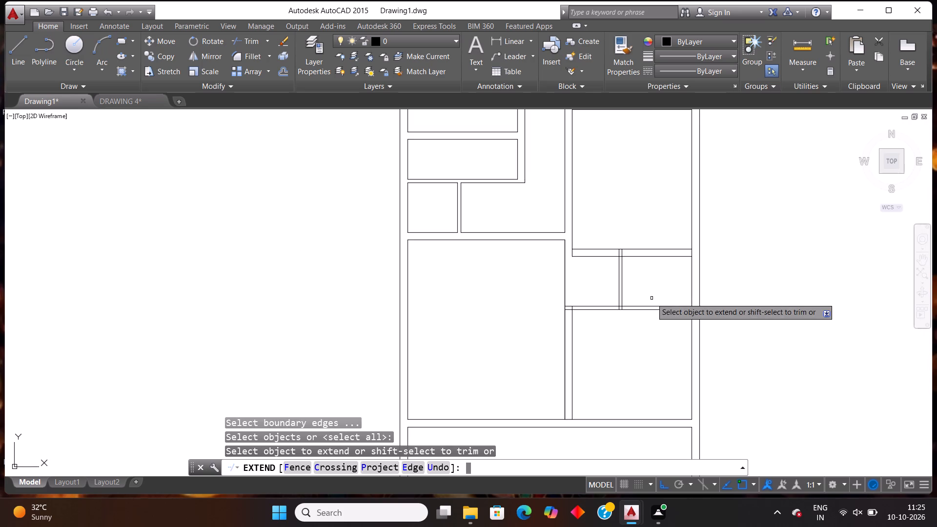
click(581, 258)
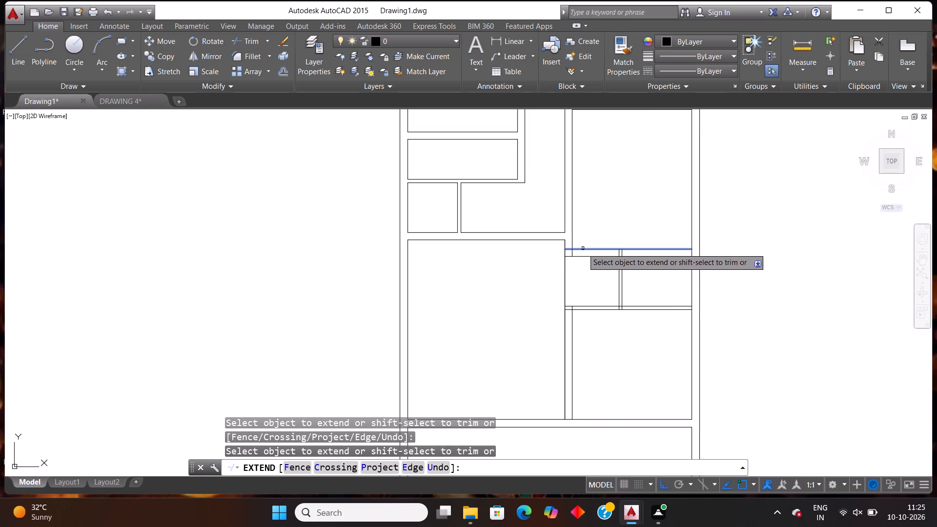
click(583, 248)
key(Escape)
Draw two horizontal lines across the long partition, one along the 9" cross wall's lower face, one along the 4" lower cross wall's upper face.
scroll(562, 245, down, 1)
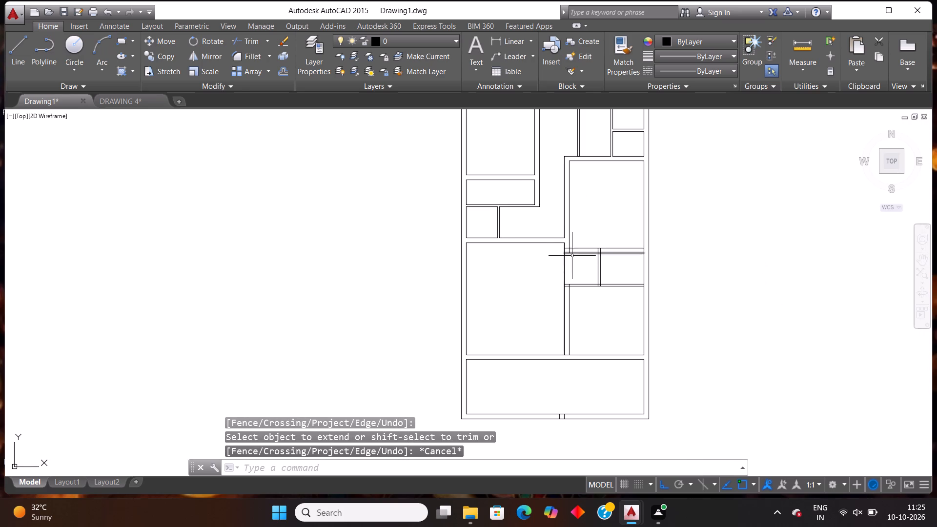
scroll(577, 256, up, 1)
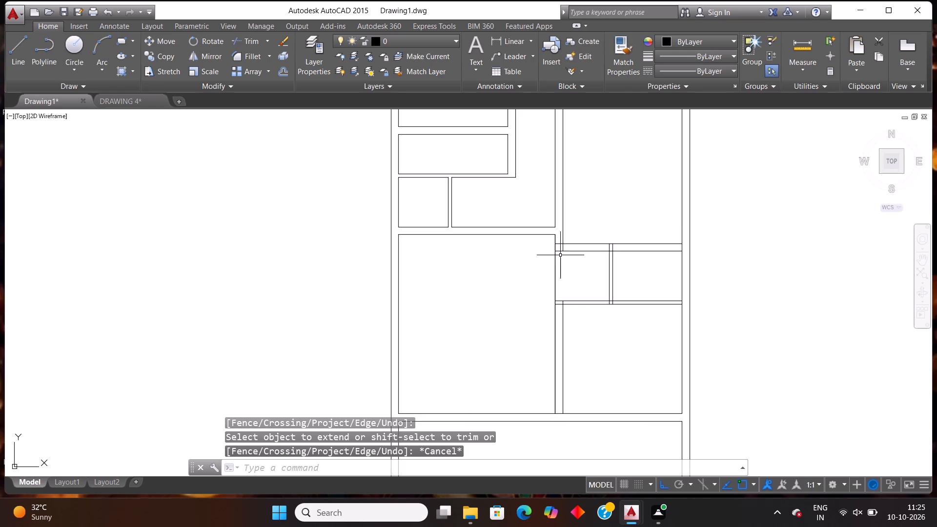
scroll(575, 267, up, 1)
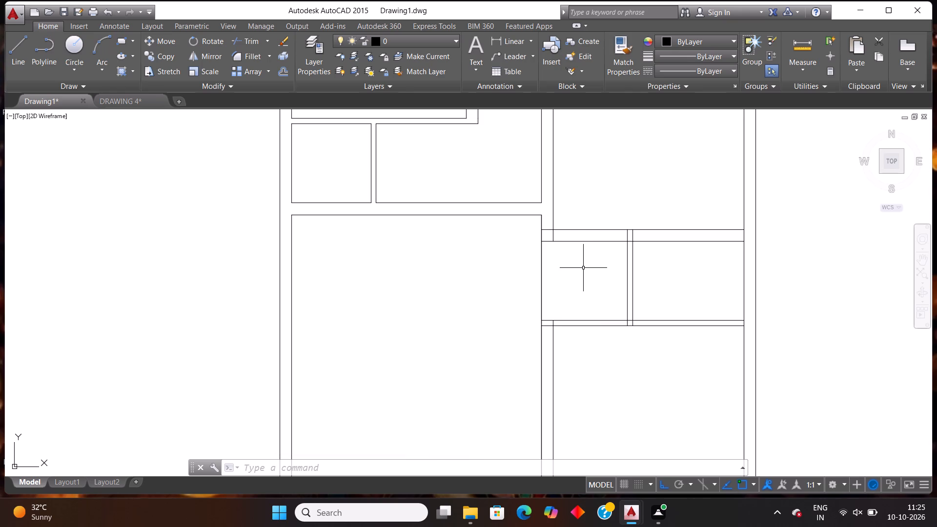
key(l)
key(Return)
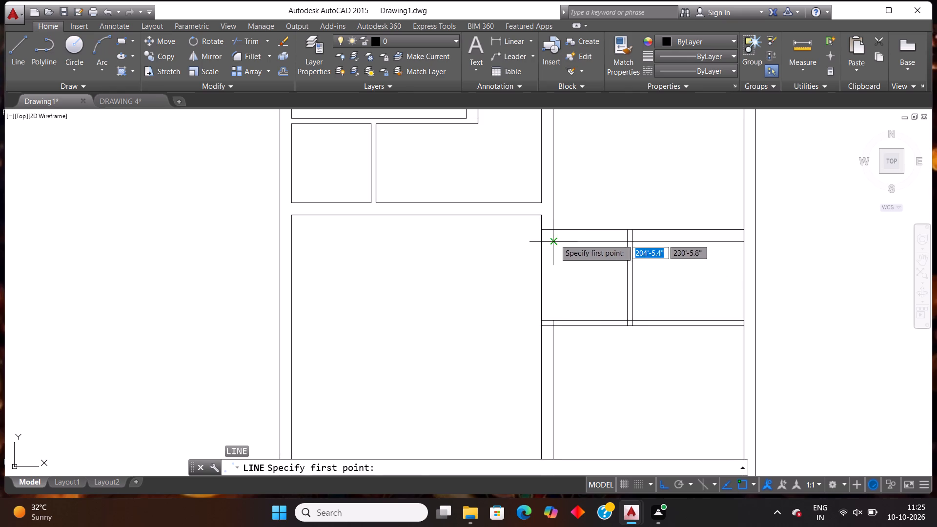
click(554, 239)
click(499, 249)
key(Escape)
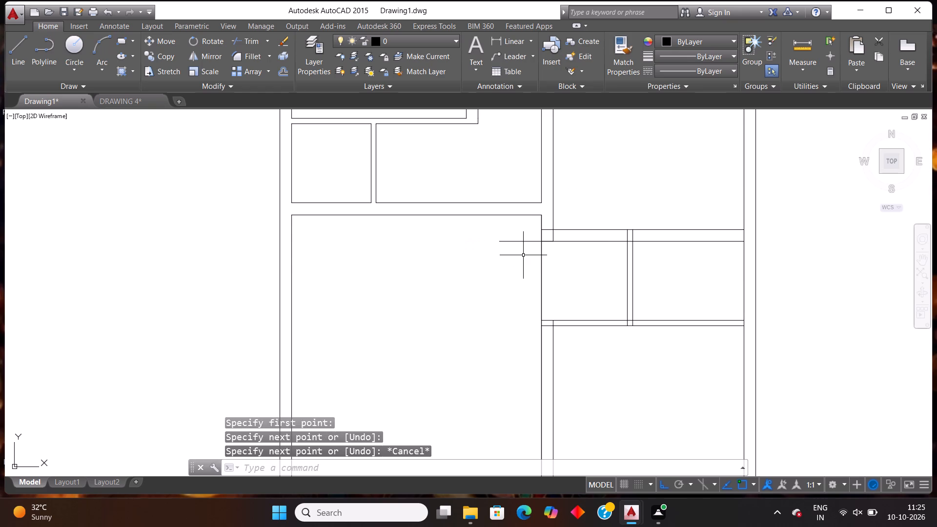
key(Return)
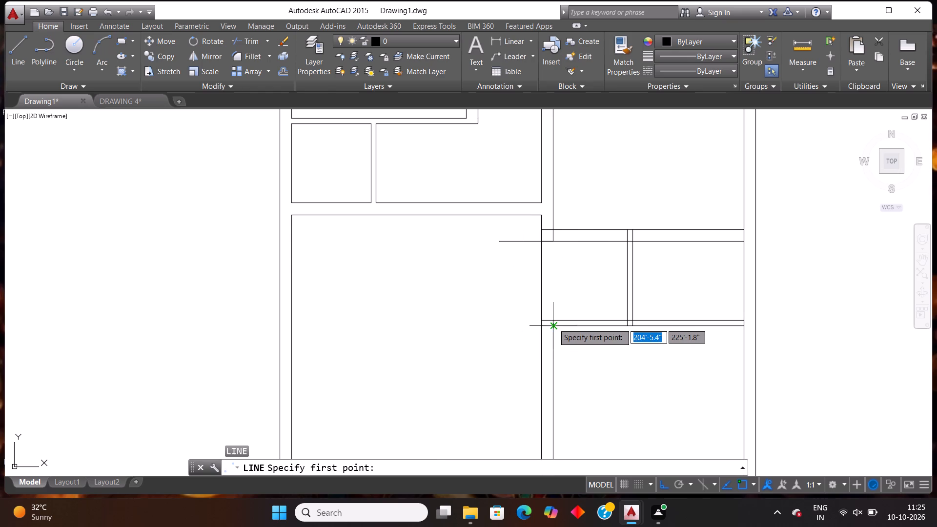
click(553, 322)
click(482, 316)
key(Escape)
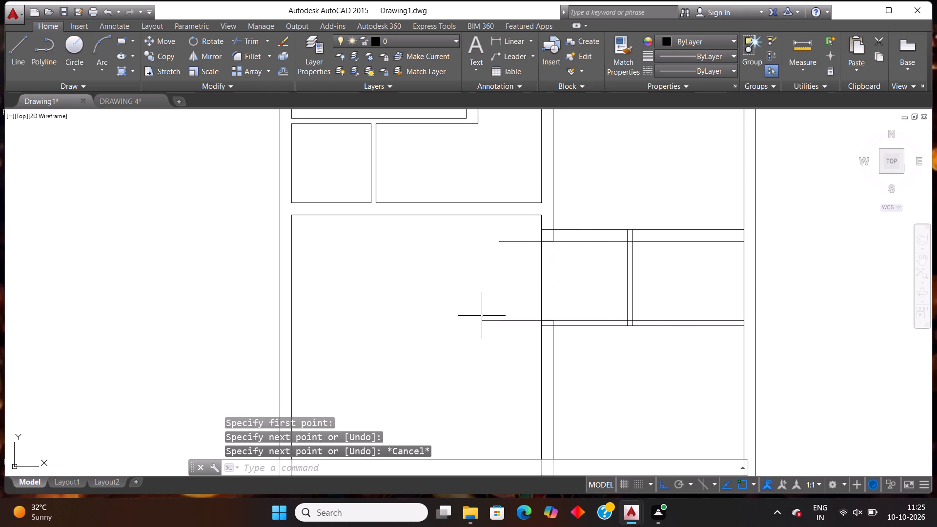
Trim the long partition's left face between the two cross walls, plus the new horizontal lines' overhangs into the lower-left room.
text(tr)
key(Return)
key(Return)
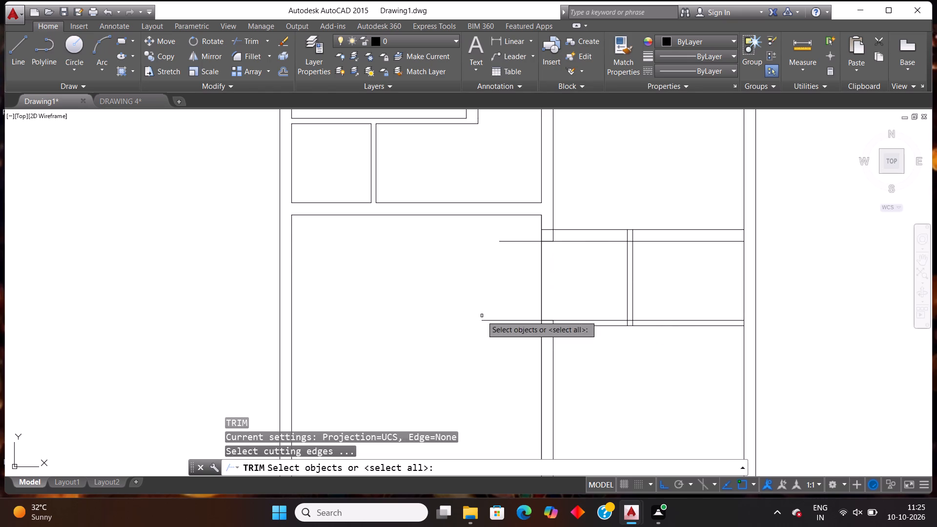
click(537, 273)
click(568, 268)
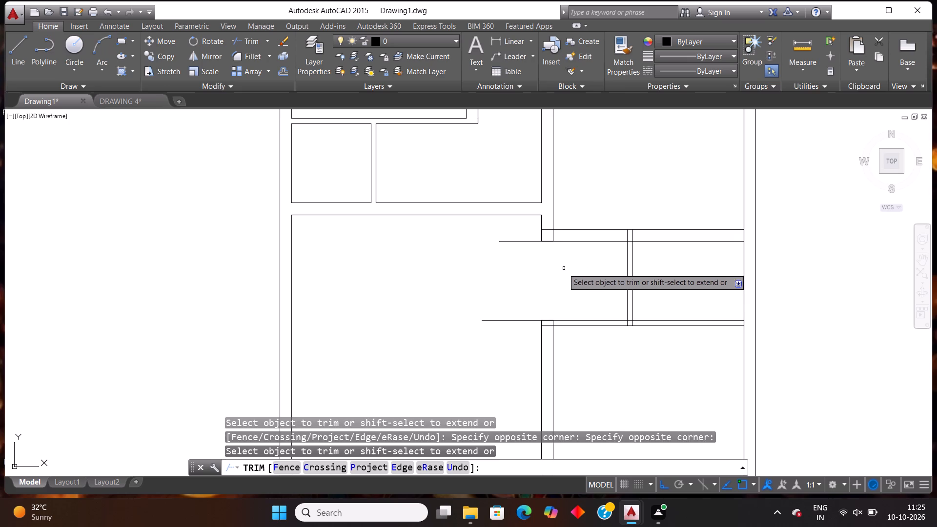
click(517, 234)
click(526, 342)
scroll(559, 293, down, 2)
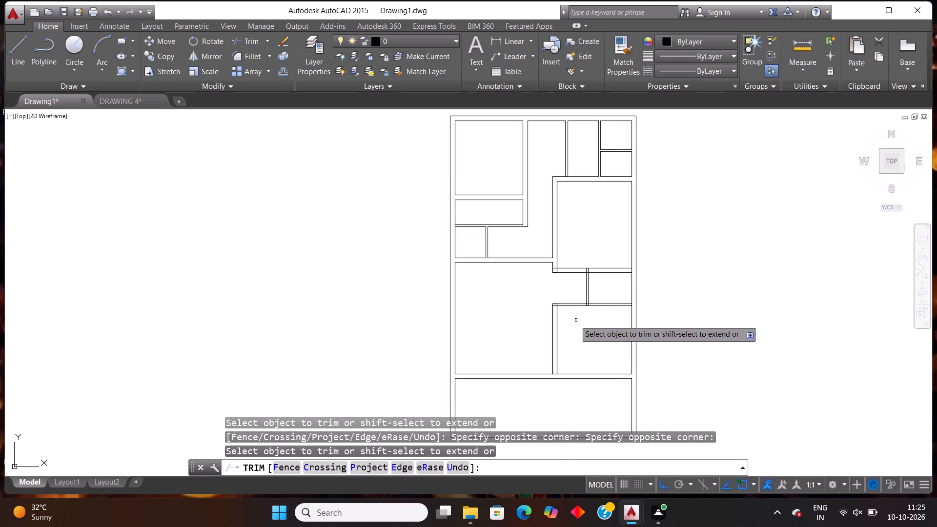
Trim the corner where the 4" lower cross wall meets the long partition, removing its lower line and the partition's right face inside.
scroll(564, 328, up, 3)
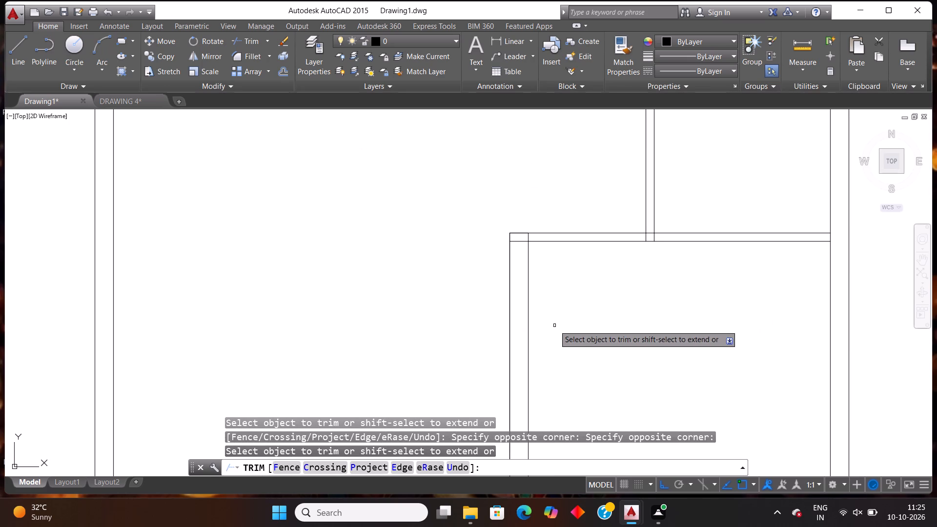
click(520, 241)
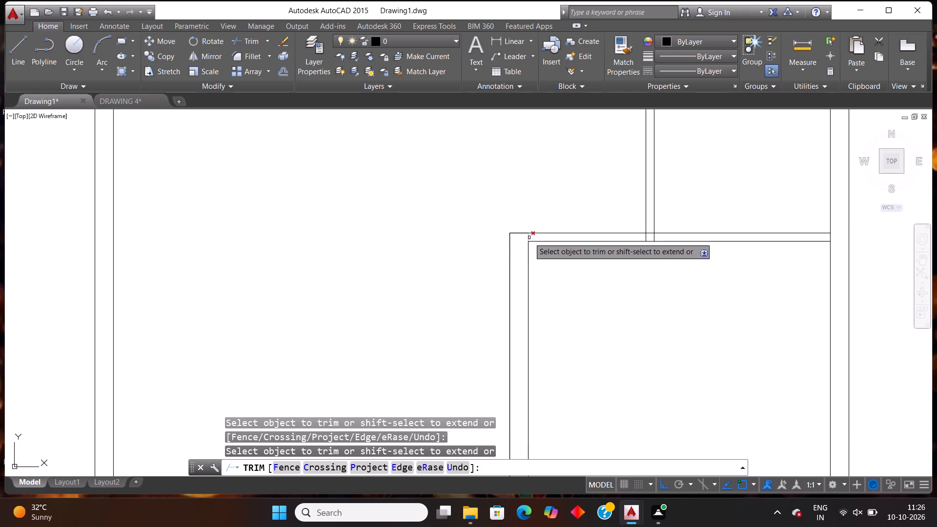
click(529, 238)
scroll(597, 243, down, 2)
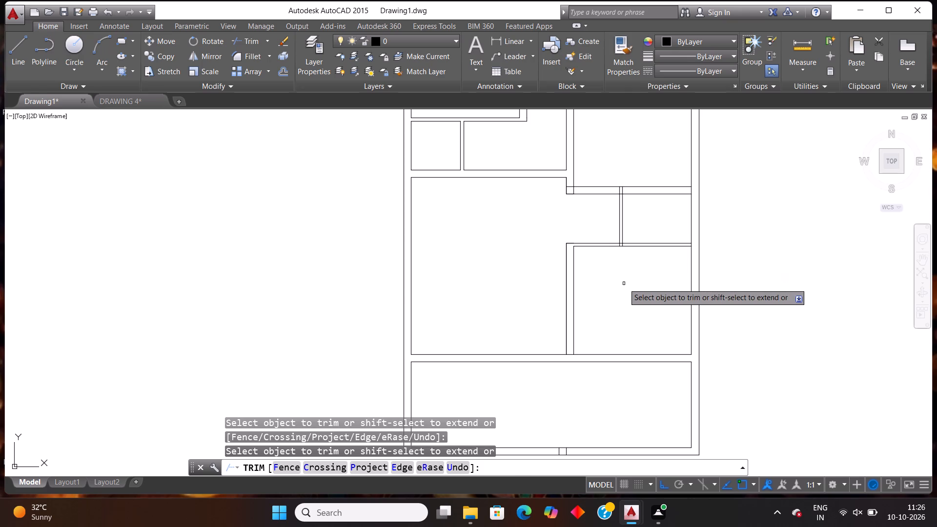
Trim the 4" lower cross wall's junctions with the 4" vertical partition and with the right outer wall's inner face.
scroll(625, 284, down, 1)
scroll(656, 259, up, 1)
scroll(610, 268, up, 2)
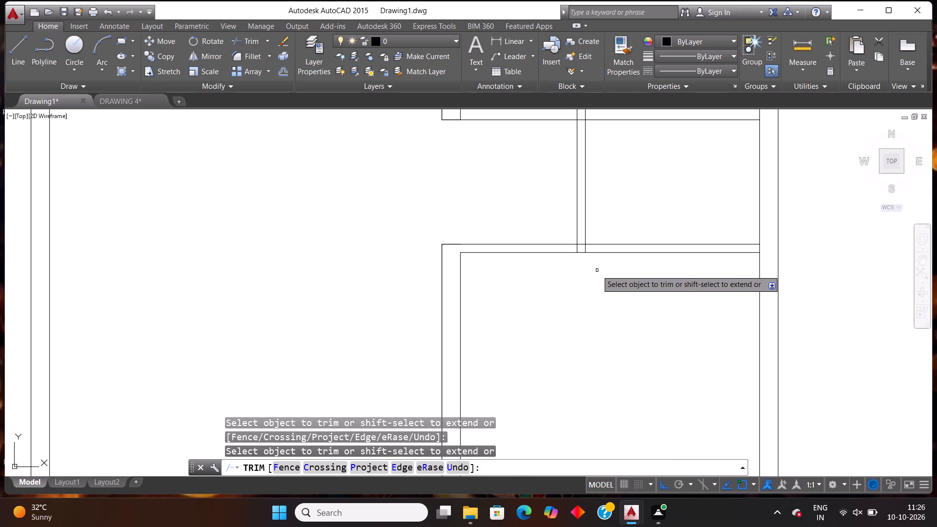
scroll(597, 270, up, 1)
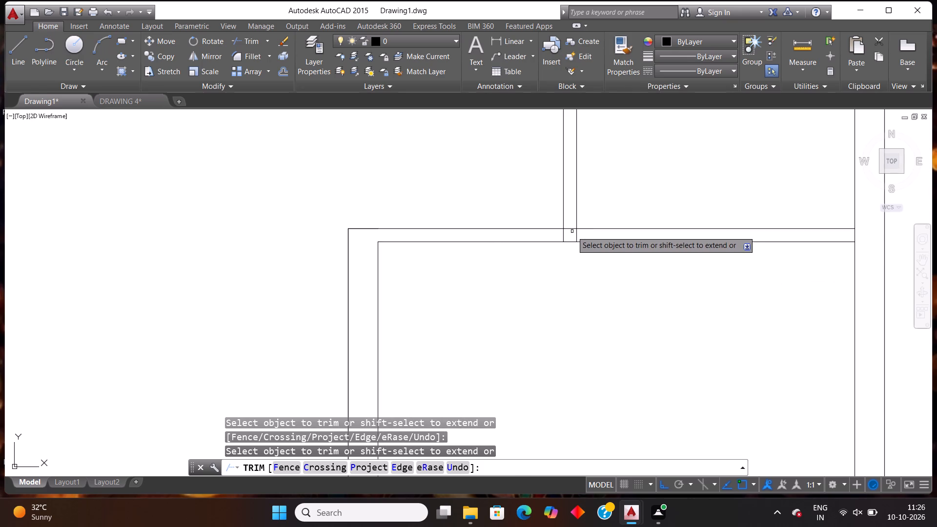
click(571, 228)
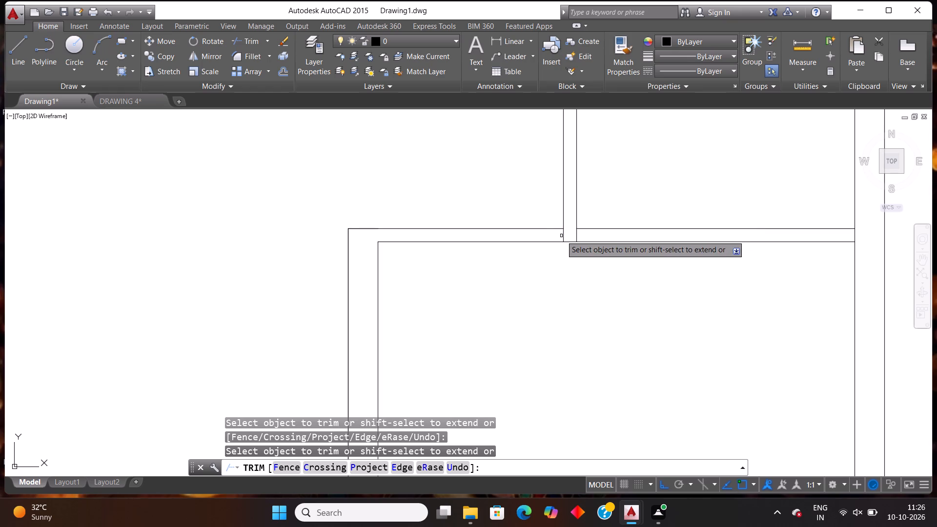
click(563, 233)
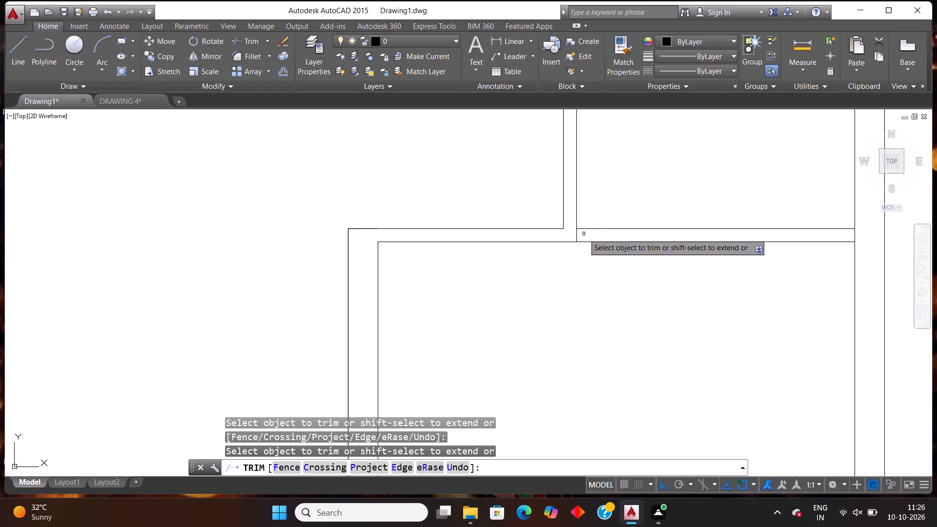
click(578, 235)
scroll(606, 212, down, 4)
scroll(660, 223, up, 3)
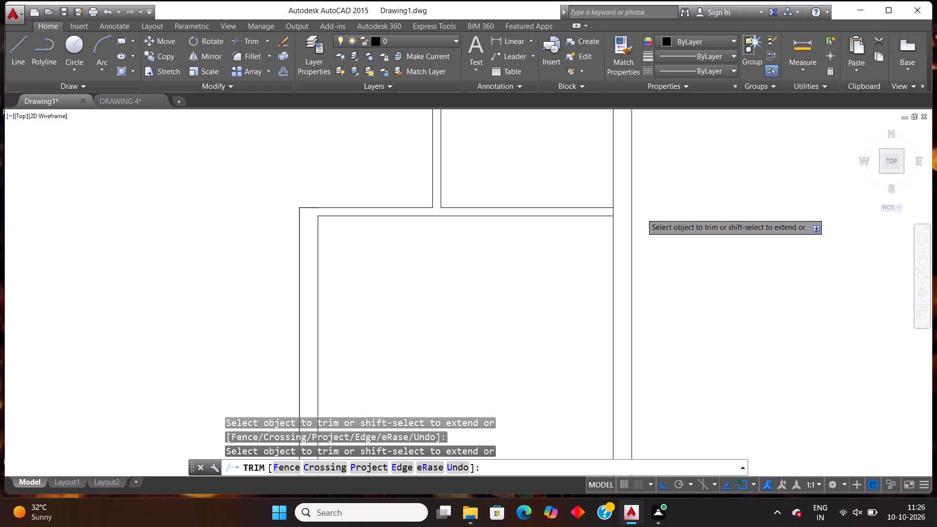
click(612, 212)
scroll(612, 214, down, 3)
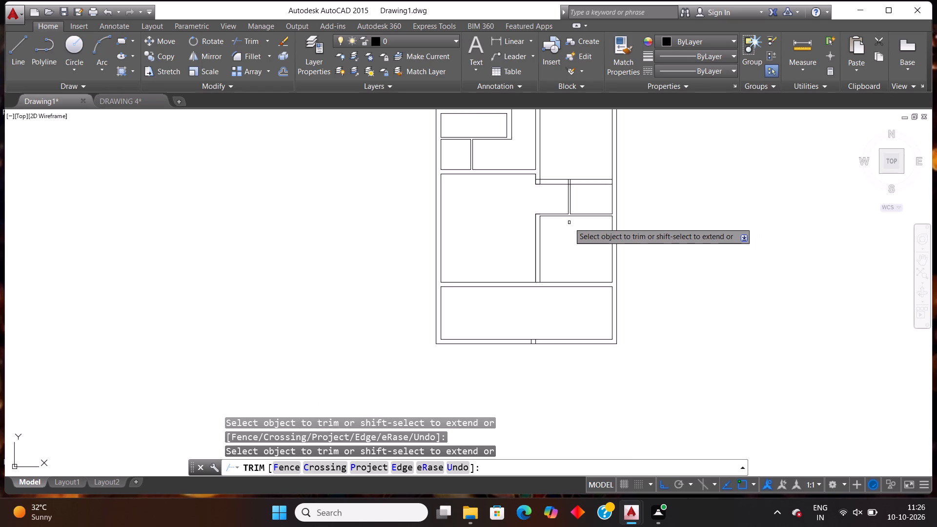
Trim the junction of the 4" vertical partition with the 9" cross wall, removing the lines inside both walls.
scroll(569, 223, up, 3)
scroll(570, 195, down, 3)
scroll(571, 155, up, 3)
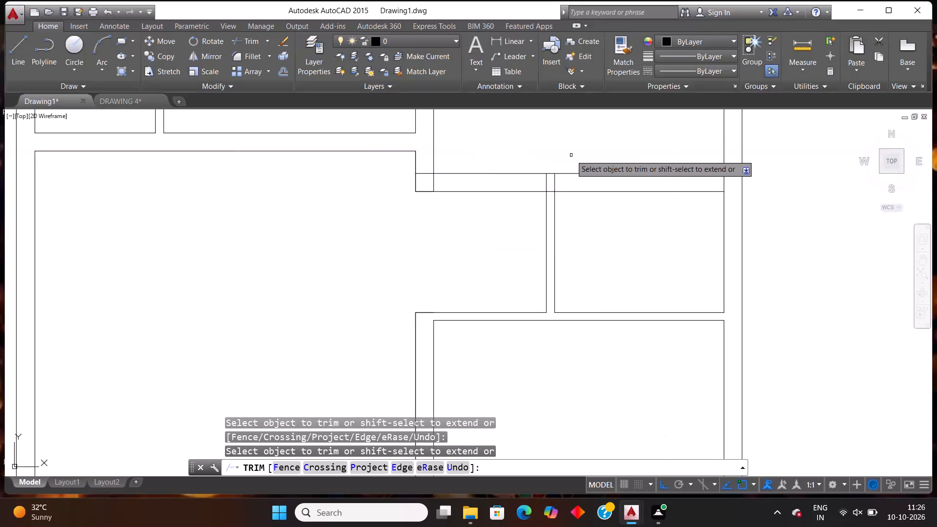
scroll(531, 186, up, 1)
click(531, 186)
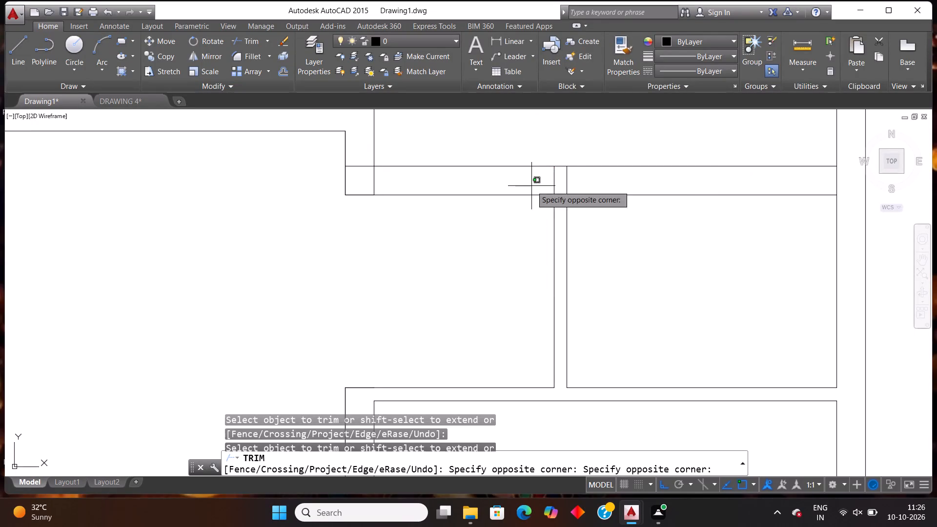
click(591, 182)
click(561, 194)
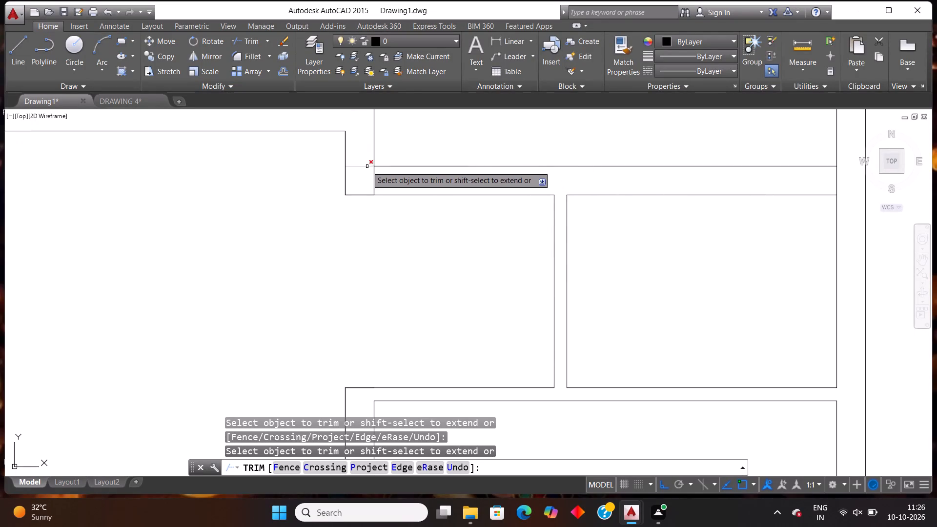
Trim the 9" cross wall's upper line and the long partition's right face where they cross at their junction.
scroll(469, 163, down, 4)
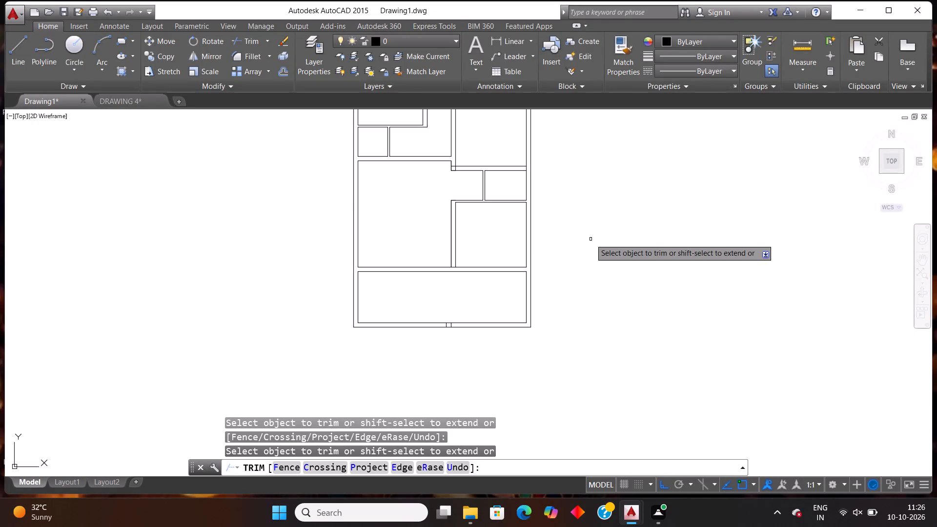
scroll(449, 166, up, 3)
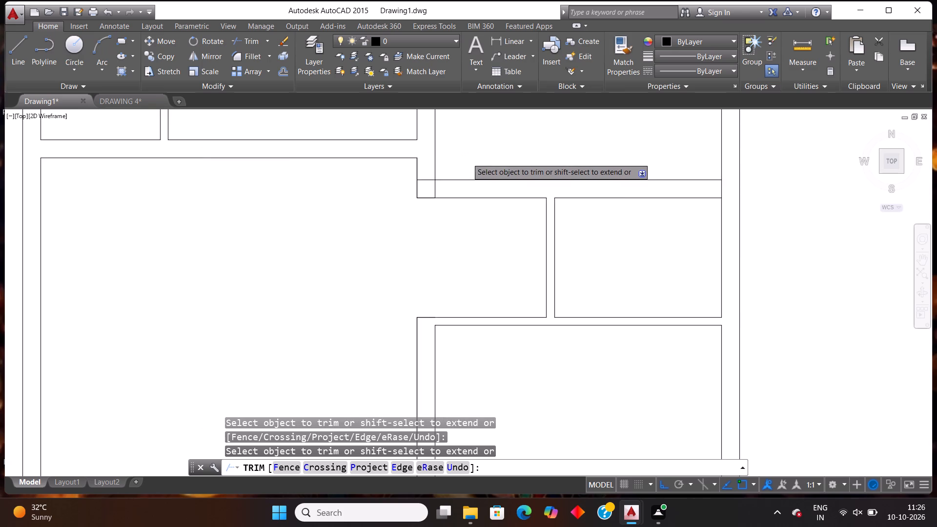
click(427, 180)
click(433, 185)
Examine the whole floor plan for wall junctions that still need cleaning.
scroll(452, 179, down, 3)
scroll(529, 248, down, 2)
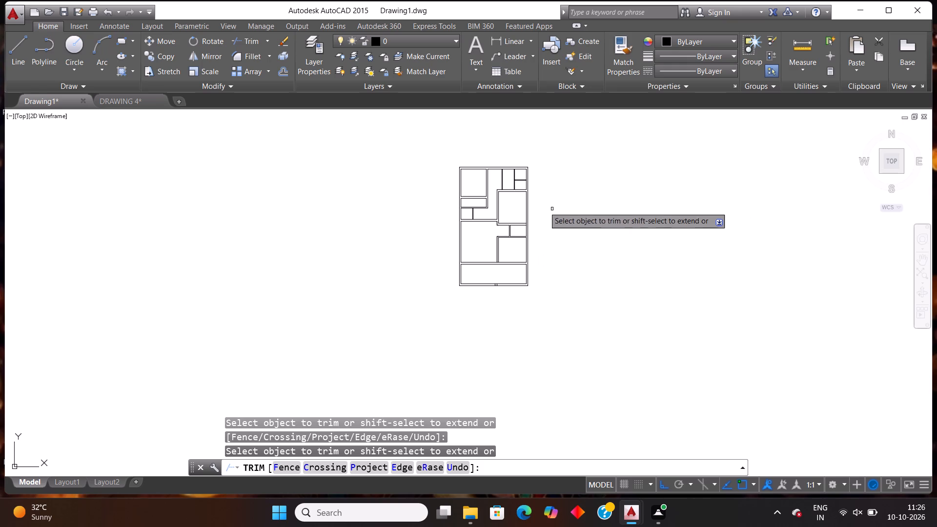
scroll(514, 224, down, 3)
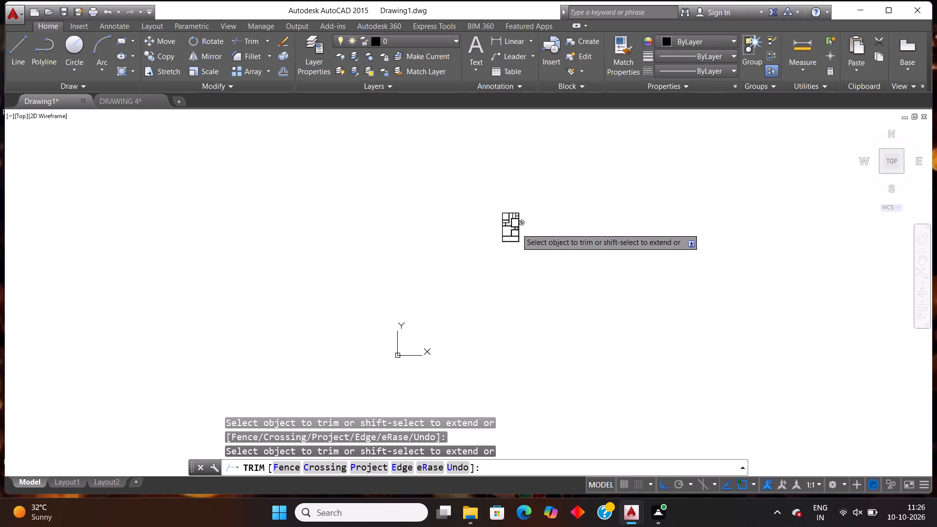
scroll(516, 228, up, 3)
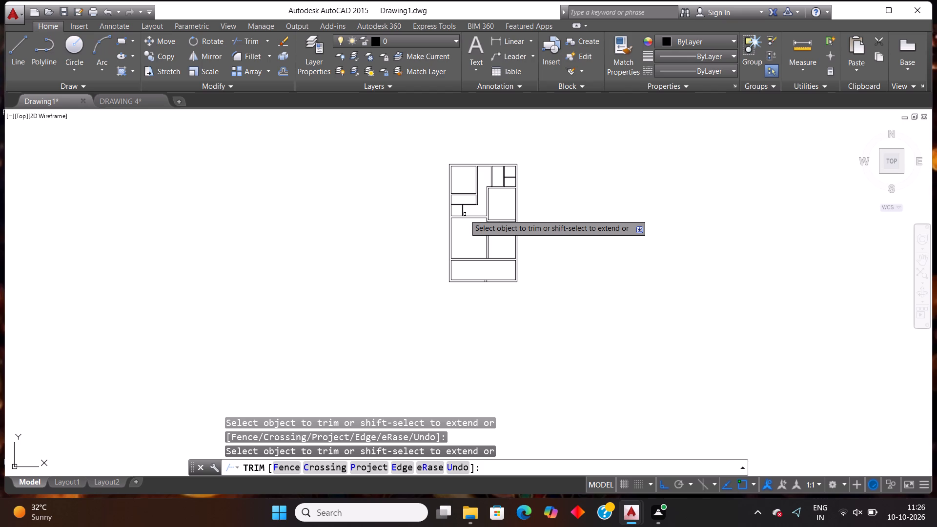
scroll(486, 183, up, 3)
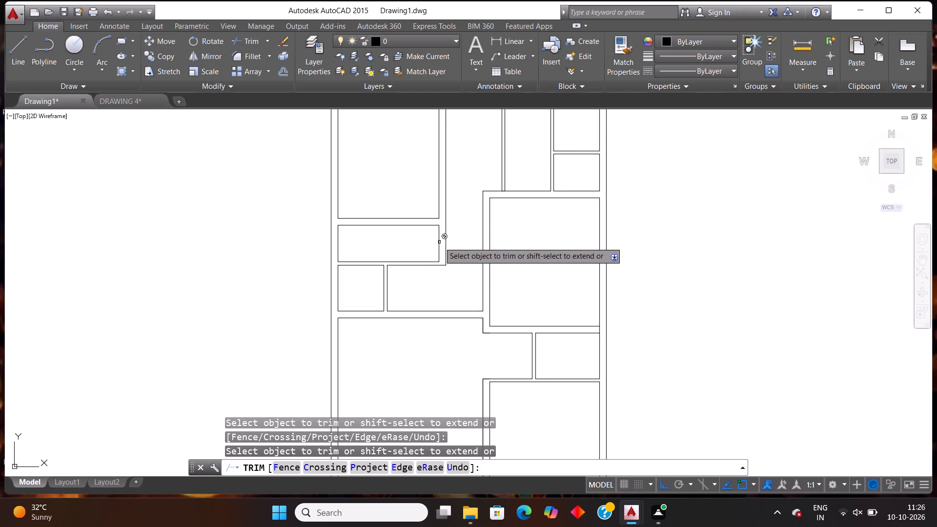
key(Escape)
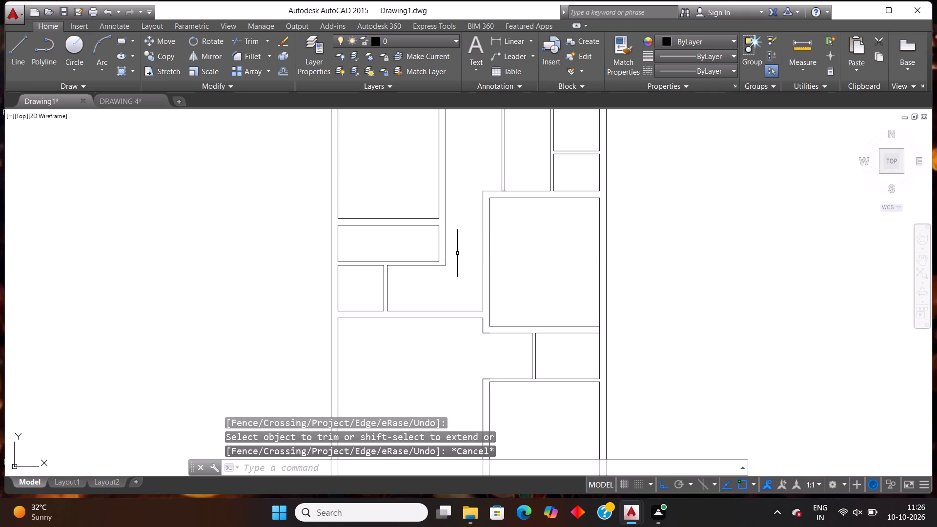
scroll(487, 253, down, 1)
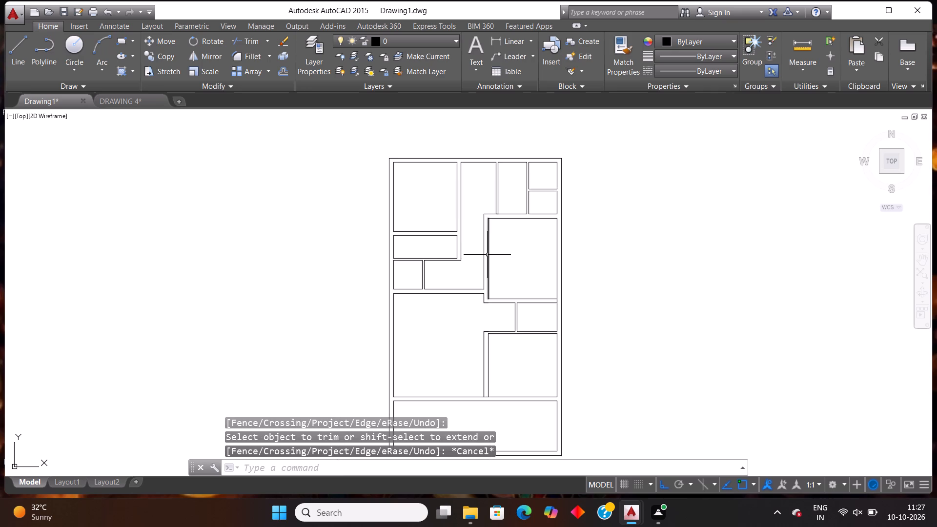
scroll(487, 255, down, 1)
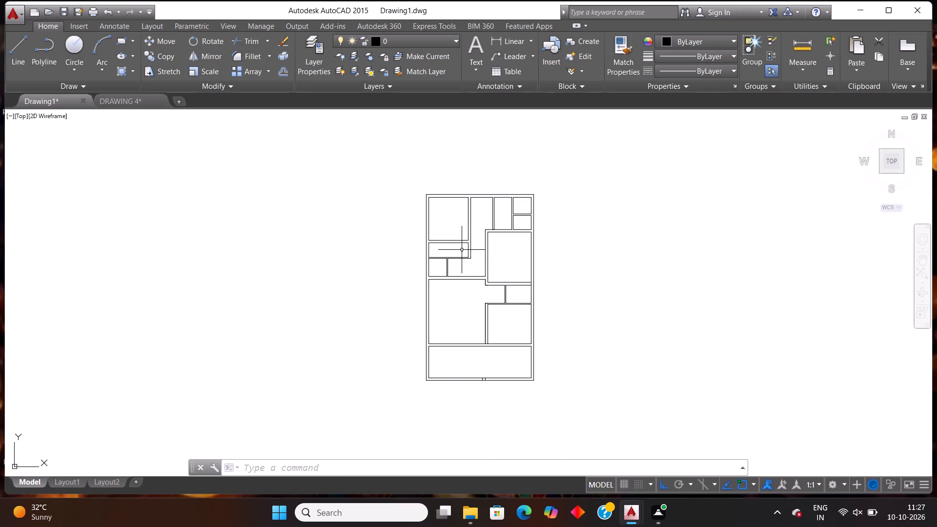
Extend the narrow left room's top line to its right-hand wall's outer face, and the upper-left room's right inner face down to it.
scroll(462, 250, up, 1)
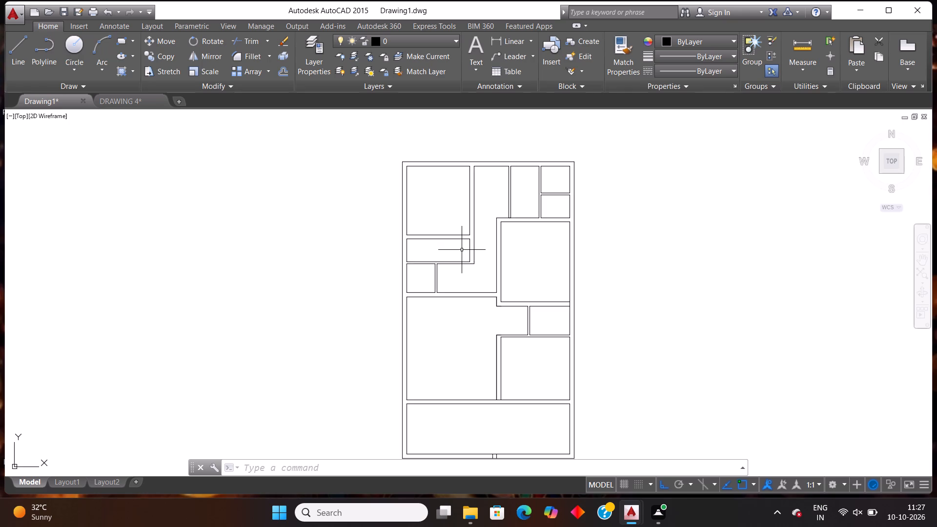
scroll(462, 250, up, 1)
text(ex)
key(Return)
key(Return)
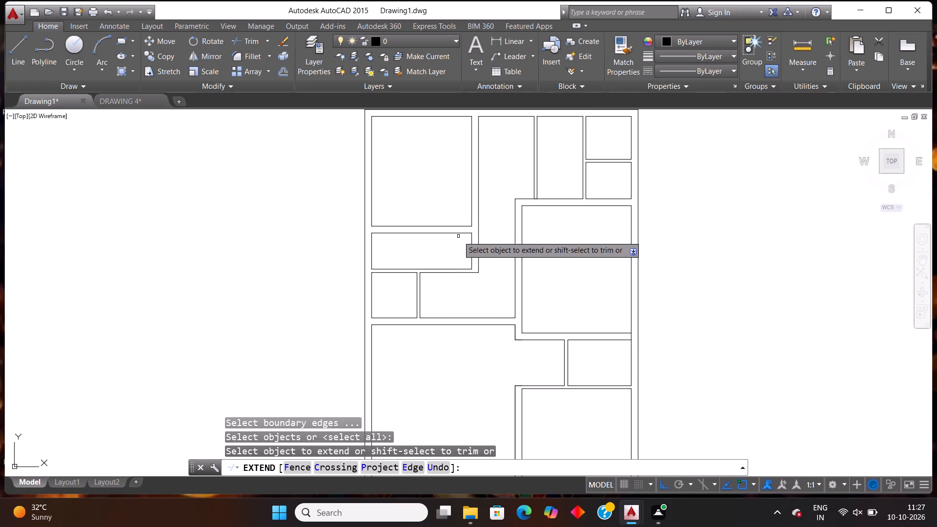
click(469, 234)
click(472, 217)
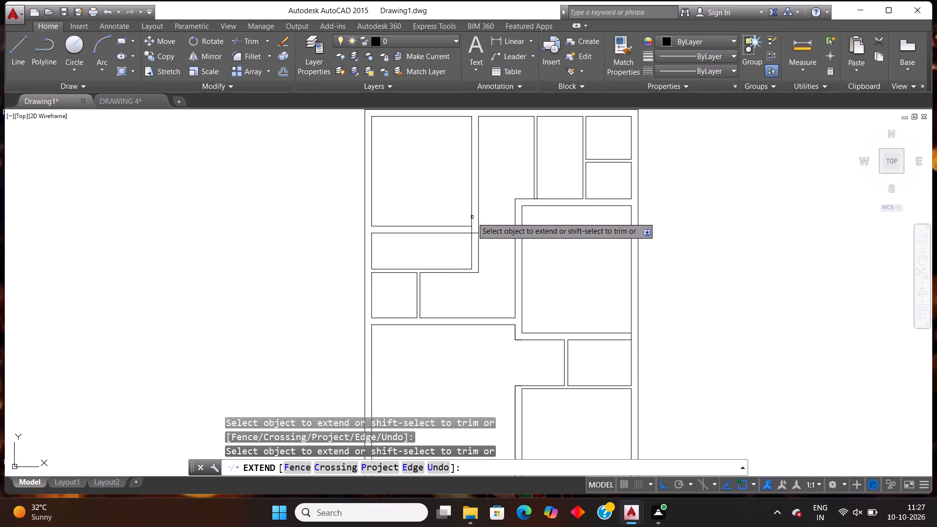
key(Escape)
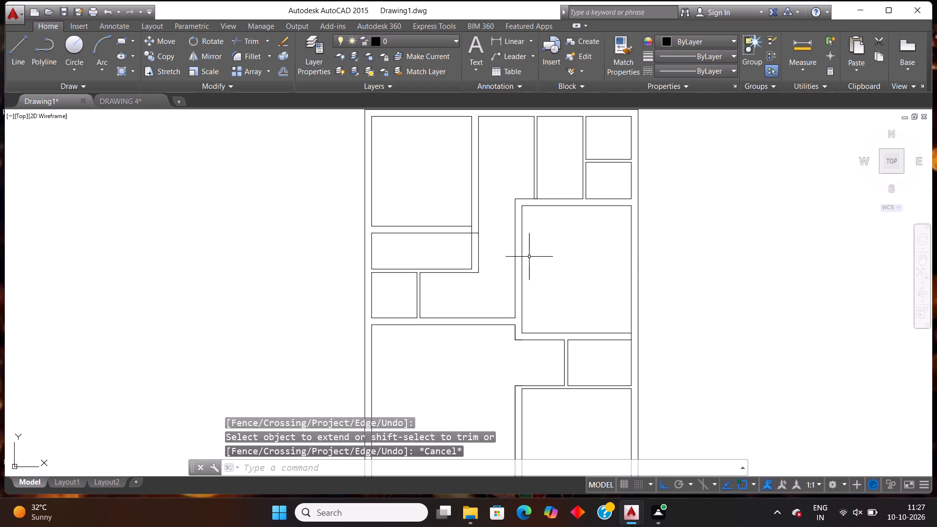
Delete the two short vertical lines crossing the bottom outer wall.
scroll(519, 228, down, 2)
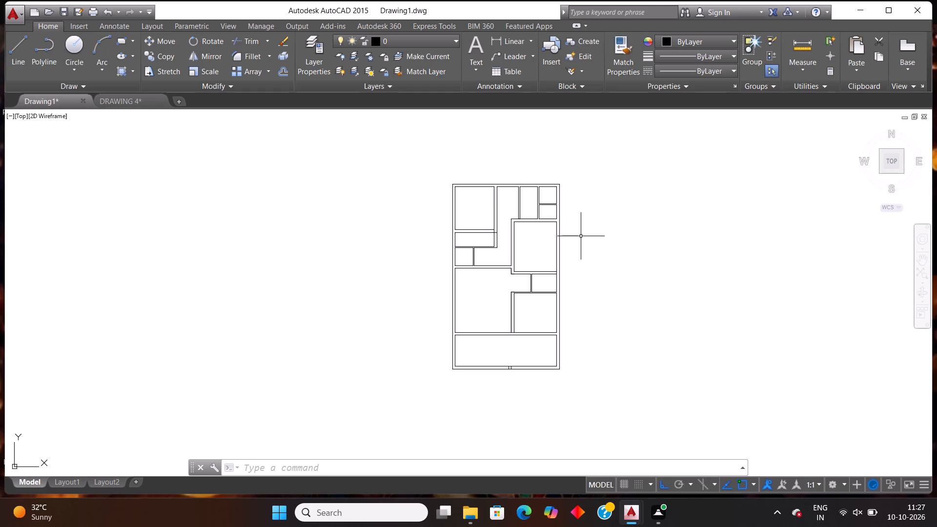
scroll(543, 241, down, 1)
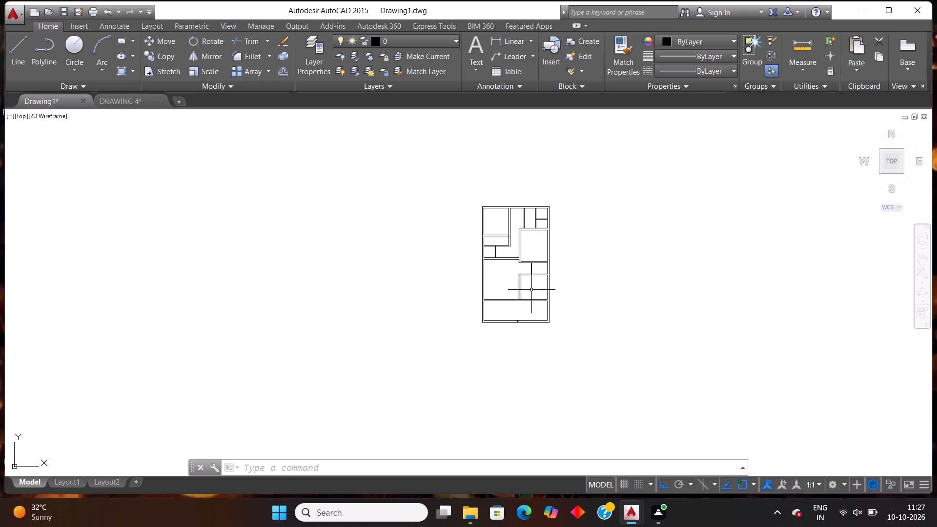
scroll(568, 274, up, 1)
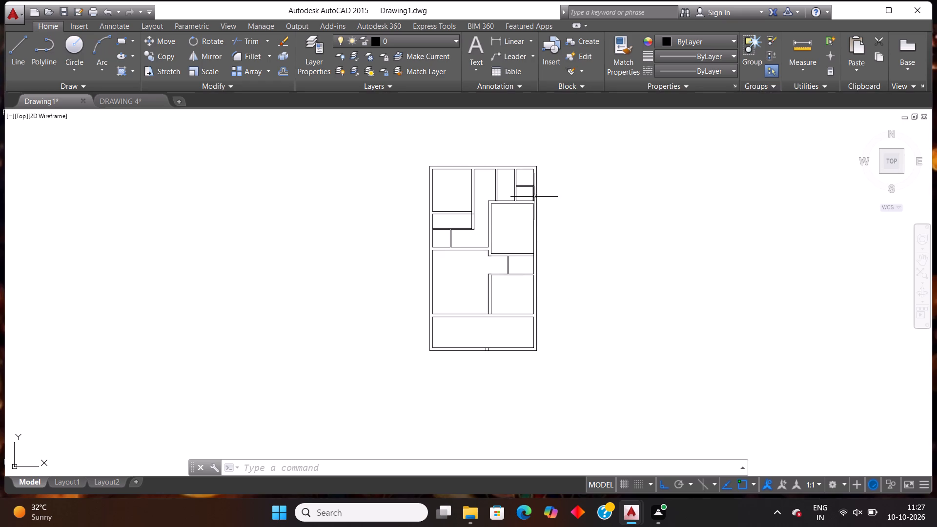
scroll(580, 314, down, 1)
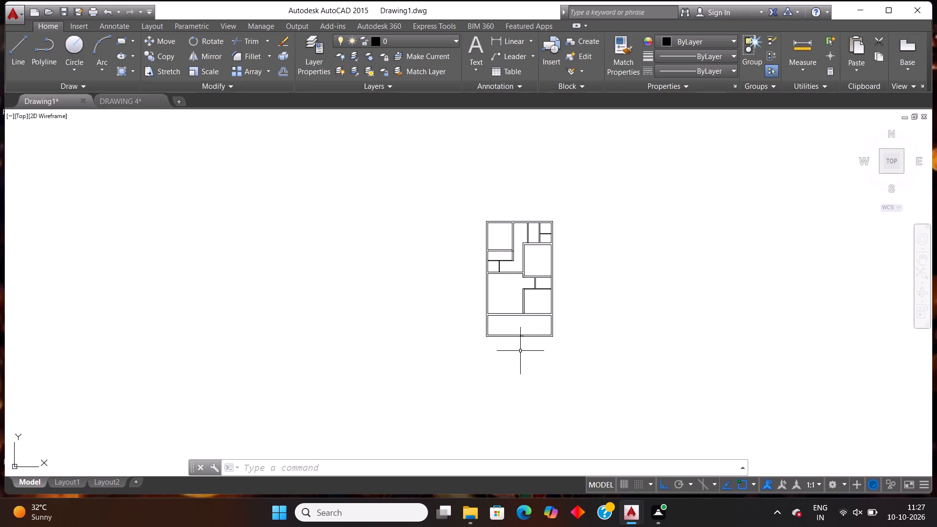
scroll(520, 351, up, 4)
click(512, 282)
click(523, 285)
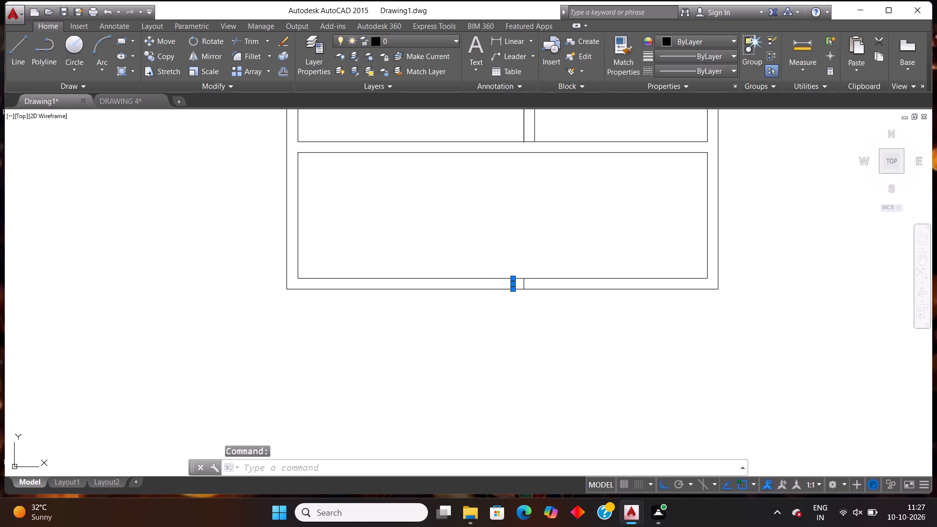
key(Delete)
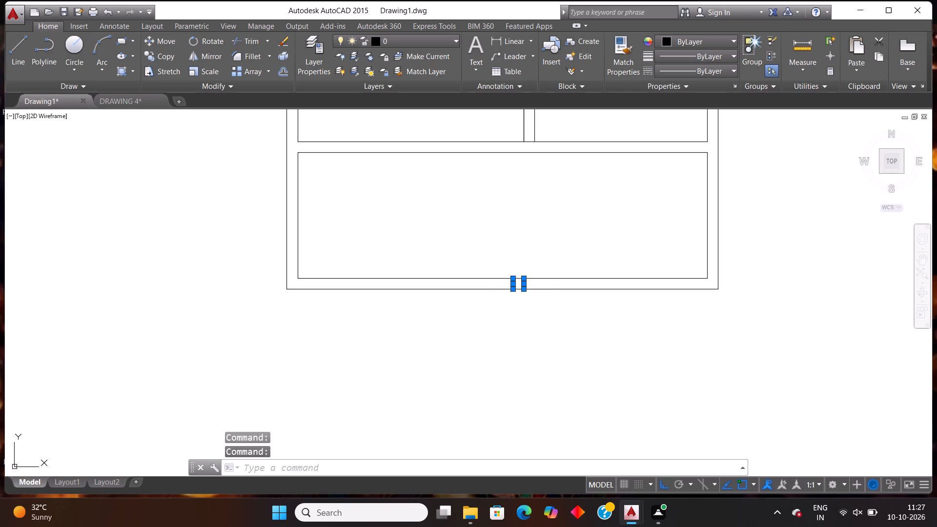
Delete the left and bottom inner wall lines of the bottom room.
scroll(542, 281, down, 3)
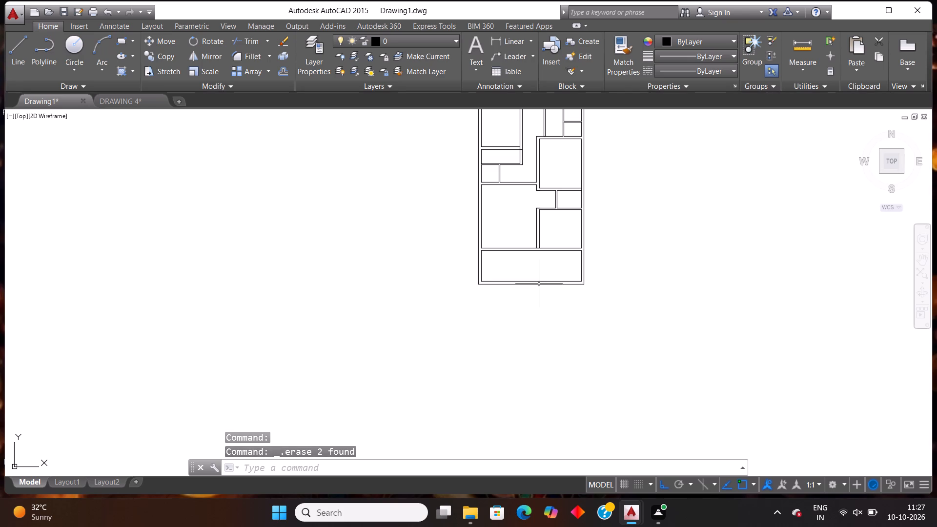
scroll(549, 251, up, 1)
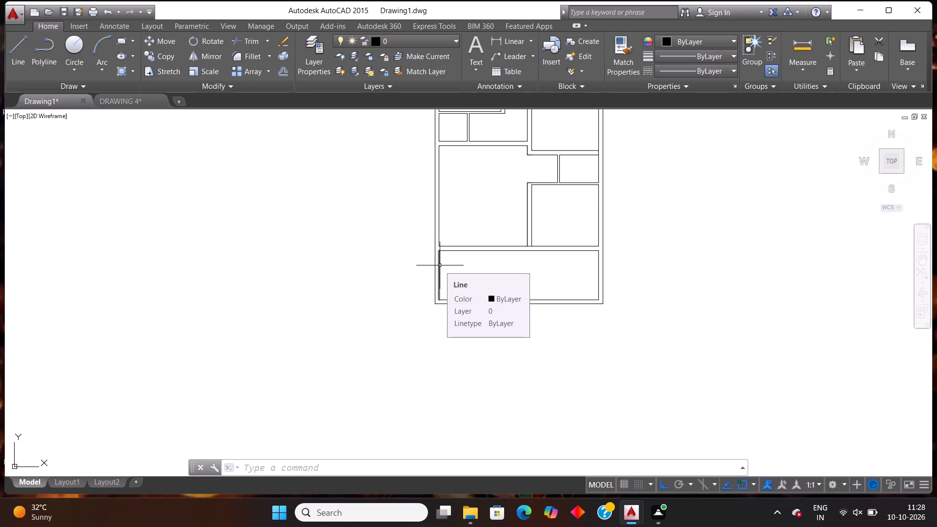
click(440, 265)
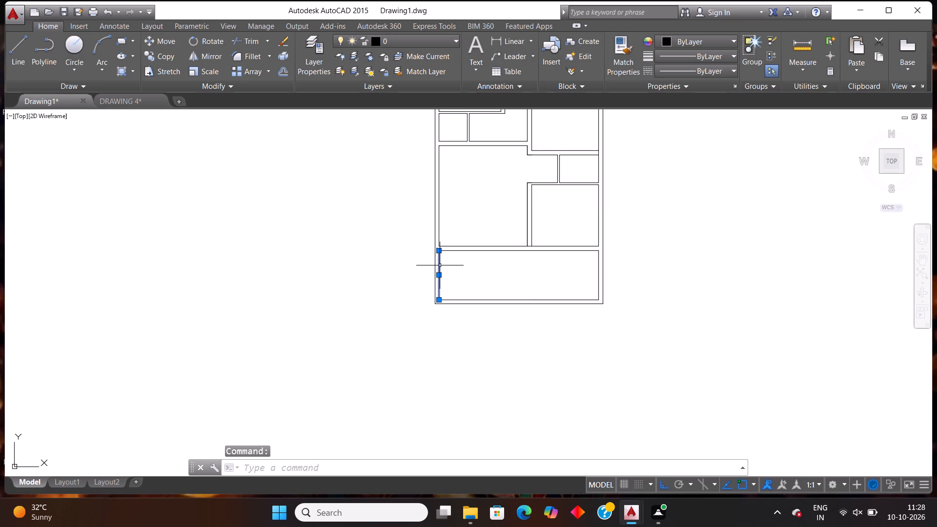
key(Delete)
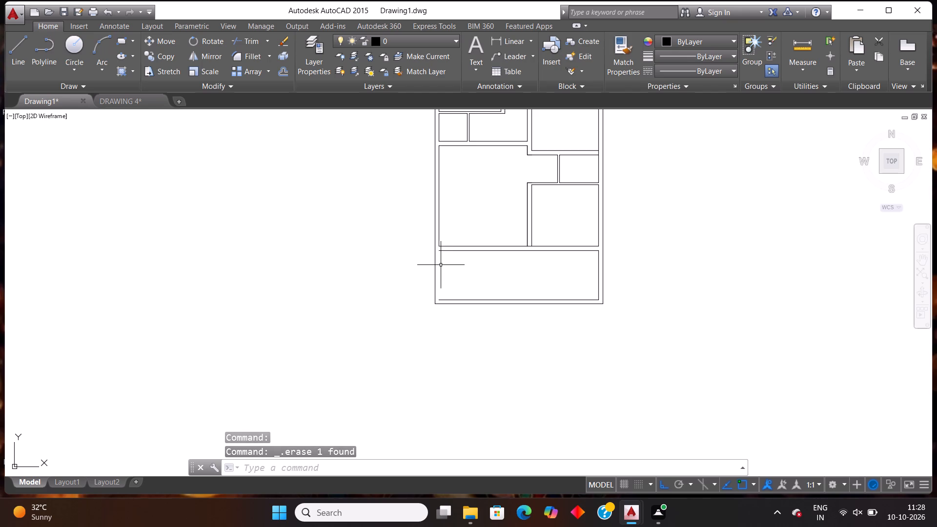
click(466, 301)
key(Delete)
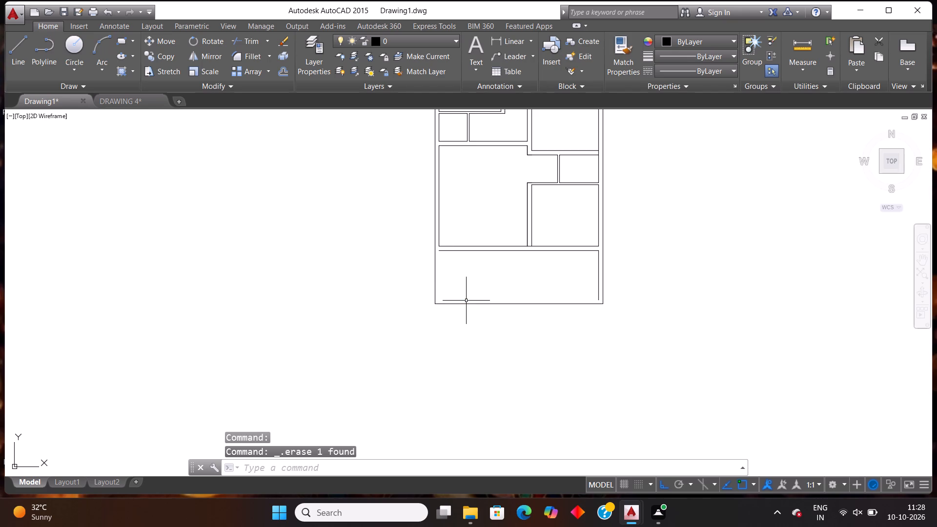
Extend the bottom room's top line to the left outer wall line.
scroll(618, 297, down, 1)
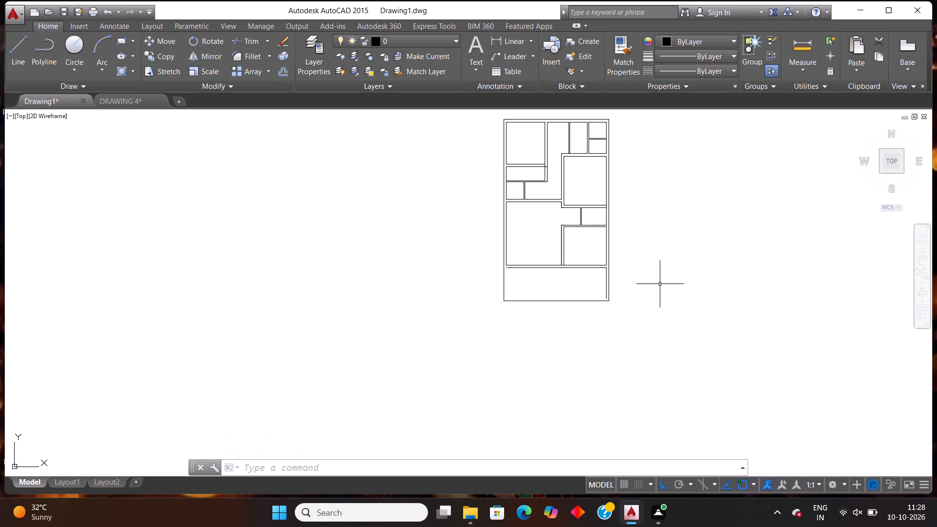
scroll(660, 284, up, 1)
text(ex)
key(Return)
key(Return)
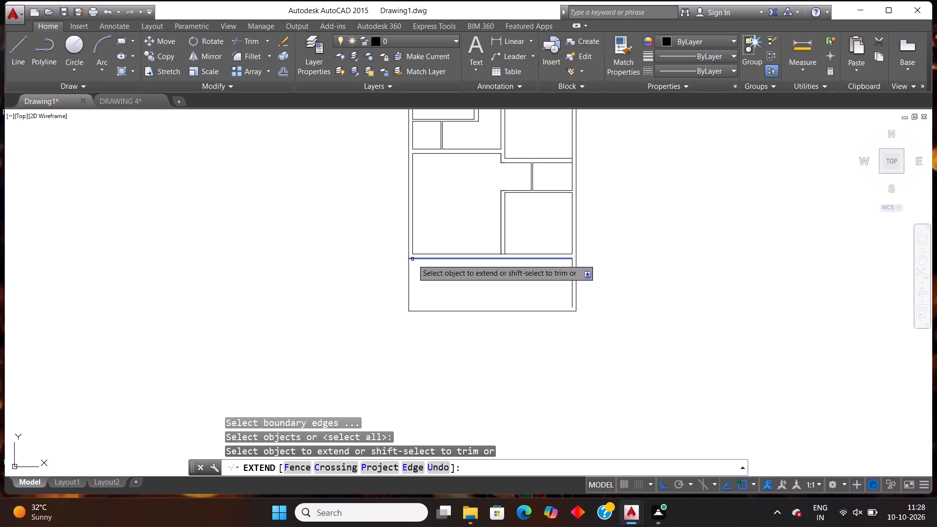
click(412, 259)
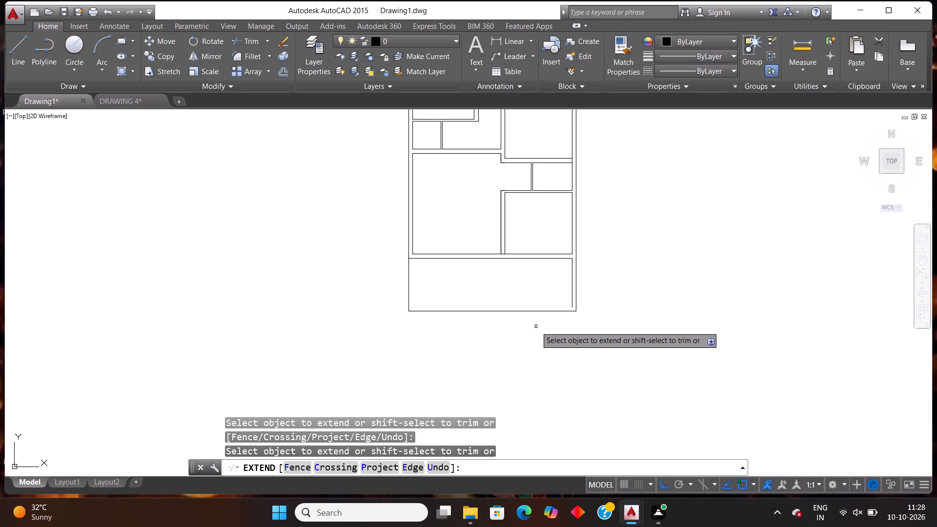
key(Escape)
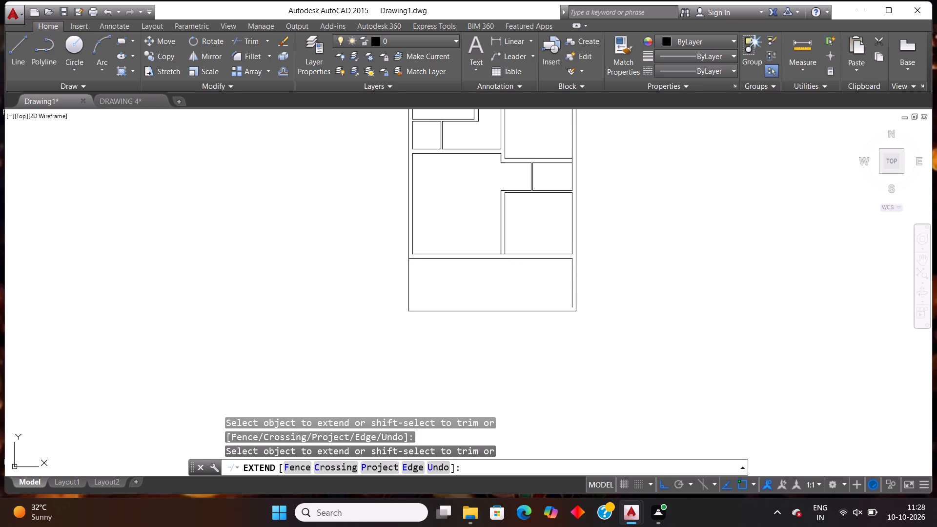
Offset the left outer wall line 17' inward.
text(off)
key(Return)
key(Return)
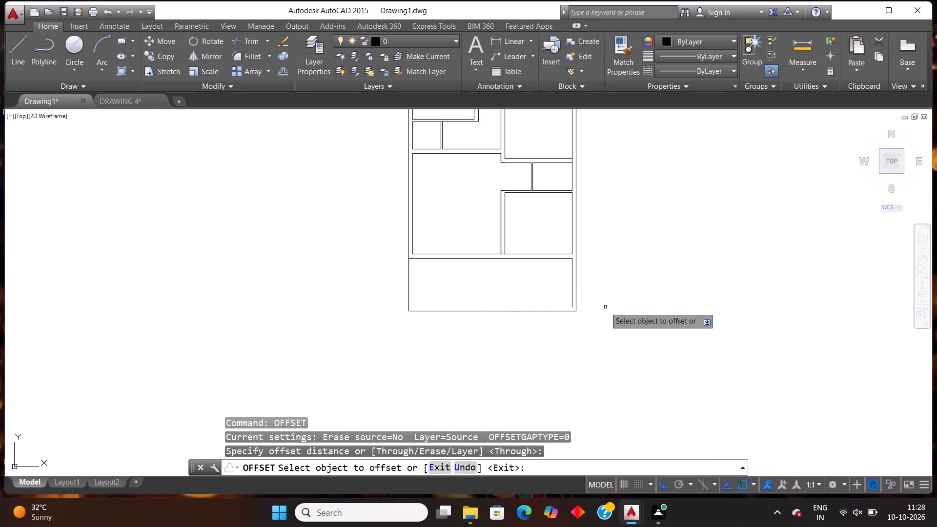
click(408, 283)
text(17')
key(Return)
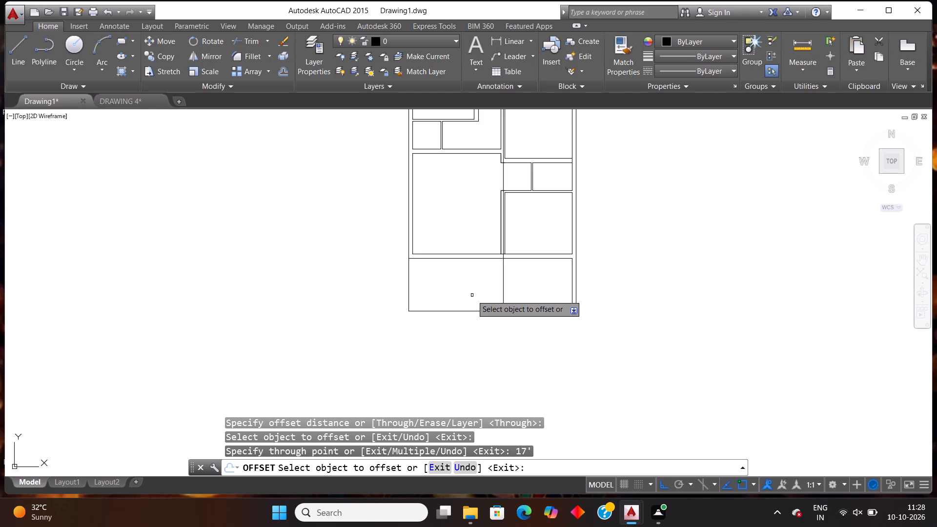
key(Escape)
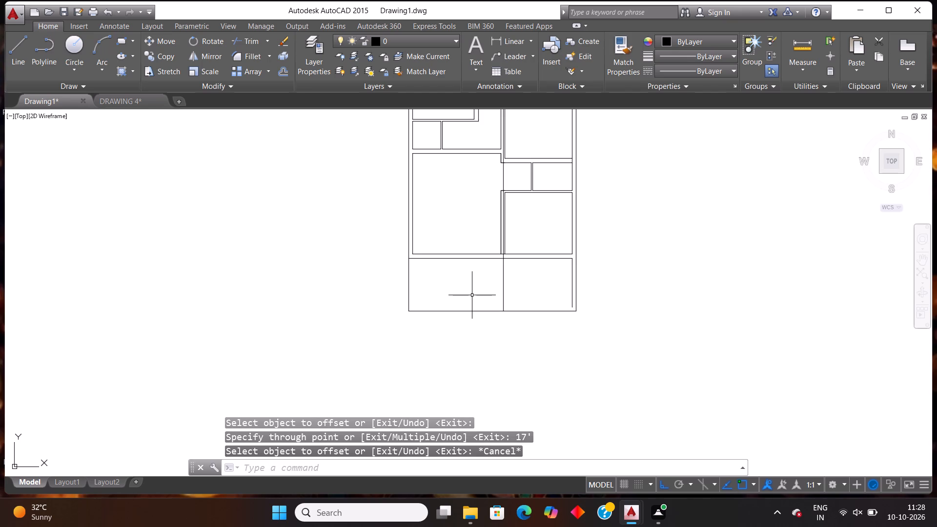
Trim the offset vertical line out of the upper corridor, the central passage, the lower 9" partition and the cross wall above the bottom room.
text(tr)
key(Return)
key(Return)
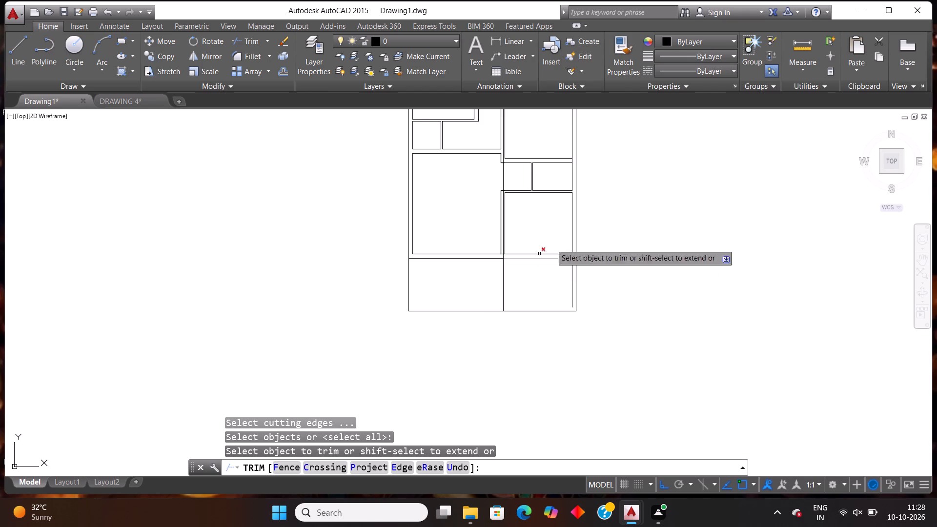
scroll(570, 211, down, 2)
scroll(588, 130, up, 2)
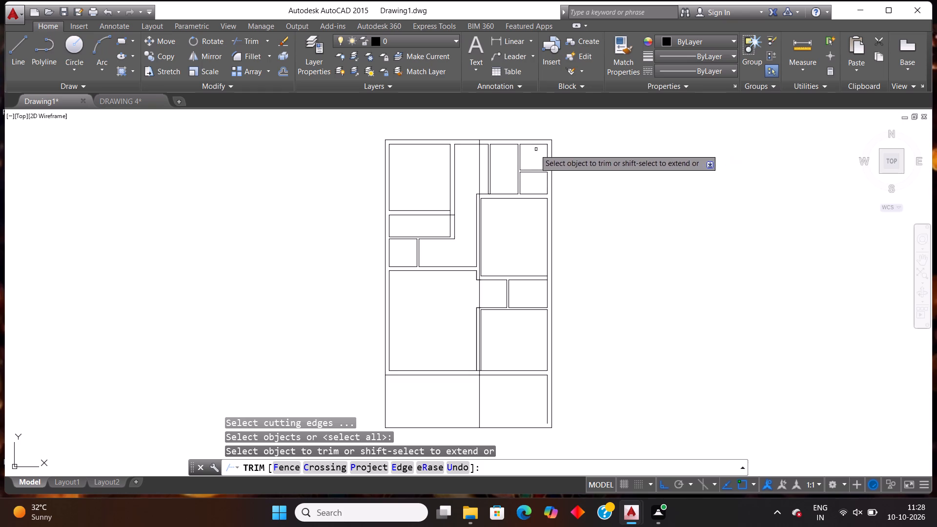
click(481, 172)
scroll(482, 194, up, 5)
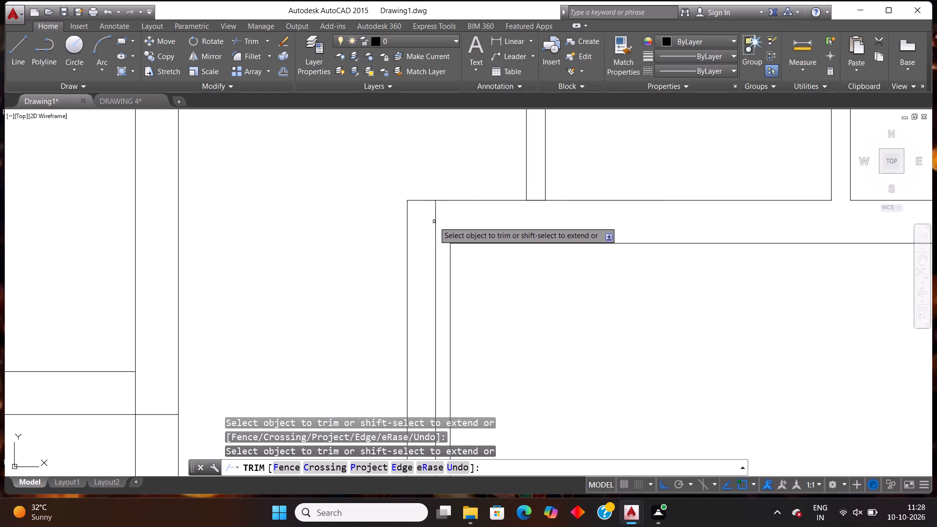
scroll(443, 215, down, 4)
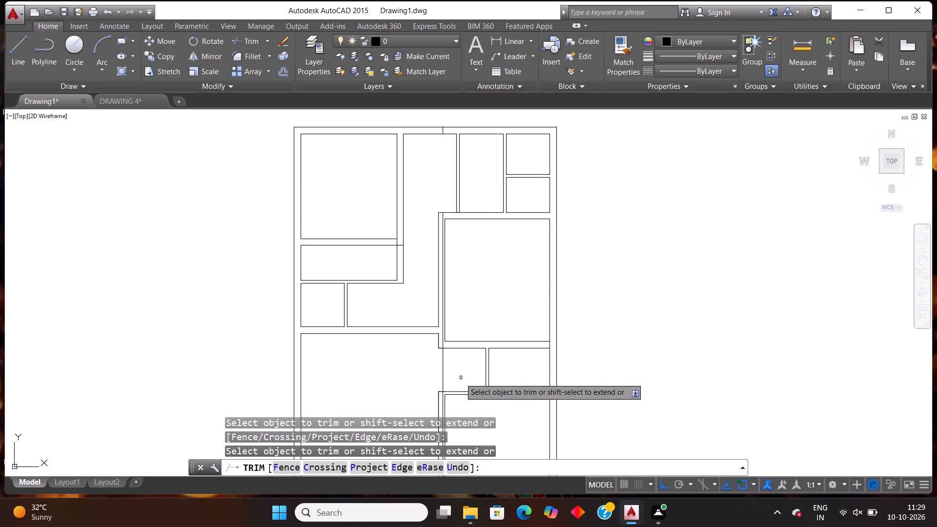
scroll(459, 372, up, 1)
click(467, 358)
click(410, 363)
scroll(509, 313, down, 2)
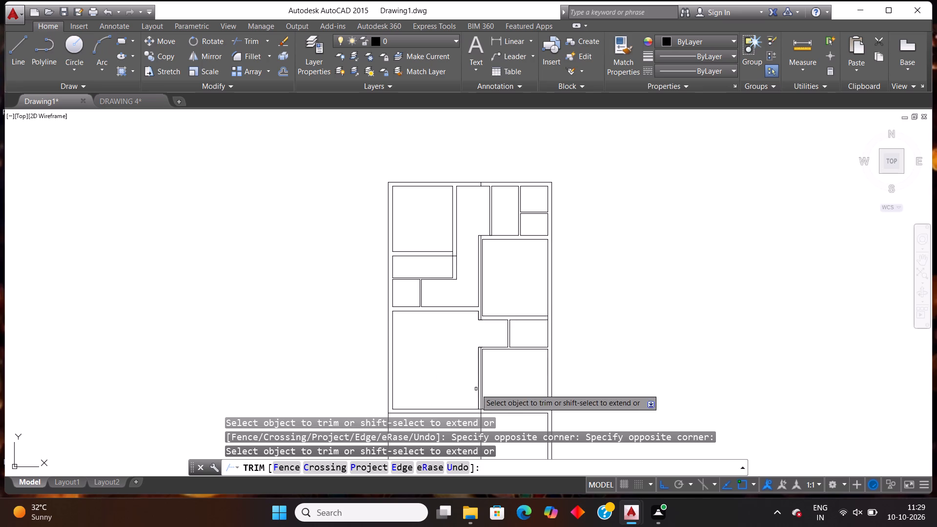
scroll(476, 389, up, 2)
scroll(530, 344, down, 2)
scroll(518, 388, up, 2)
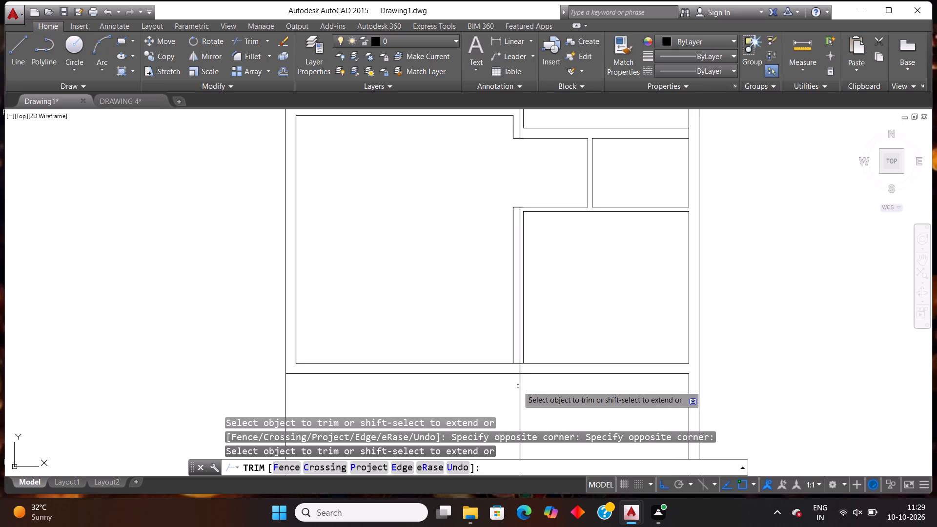
scroll(520, 352, up, 1)
click(517, 329)
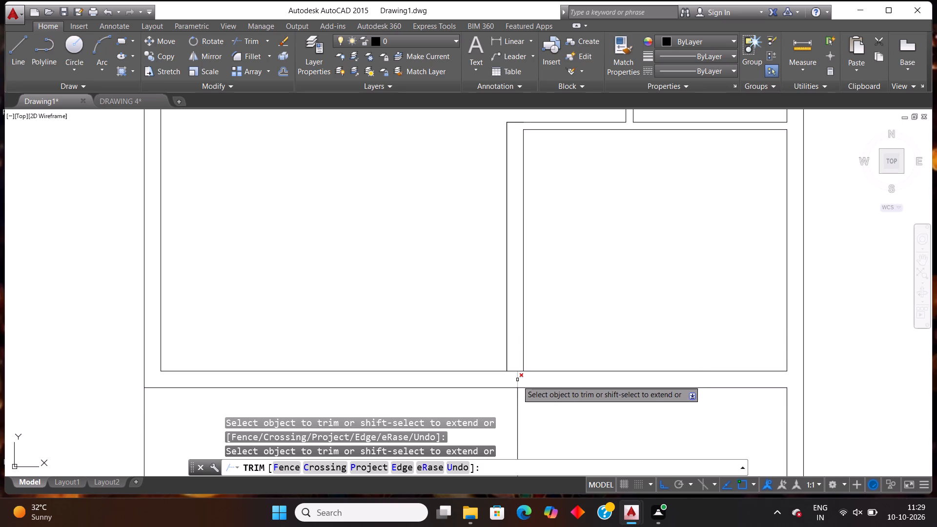
click(518, 381)
scroll(572, 331, down, 3)
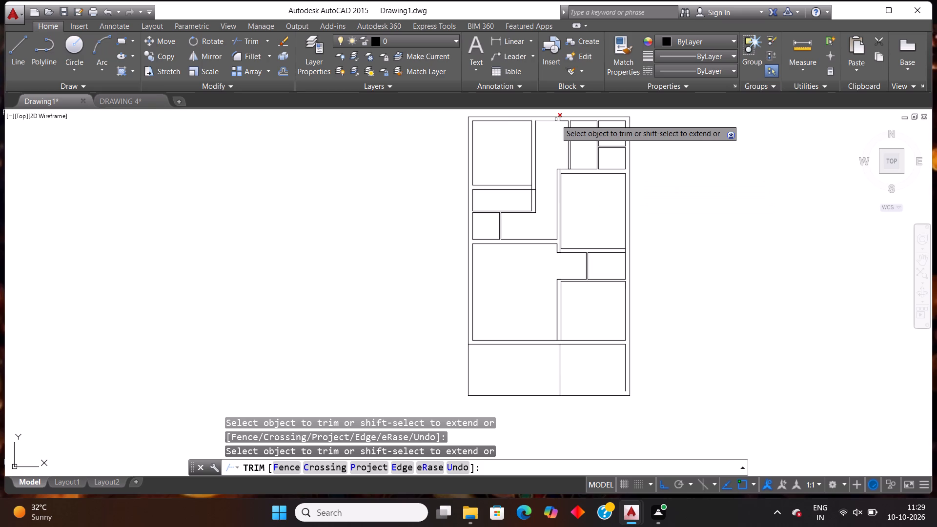
scroll(556, 120, up, 3)
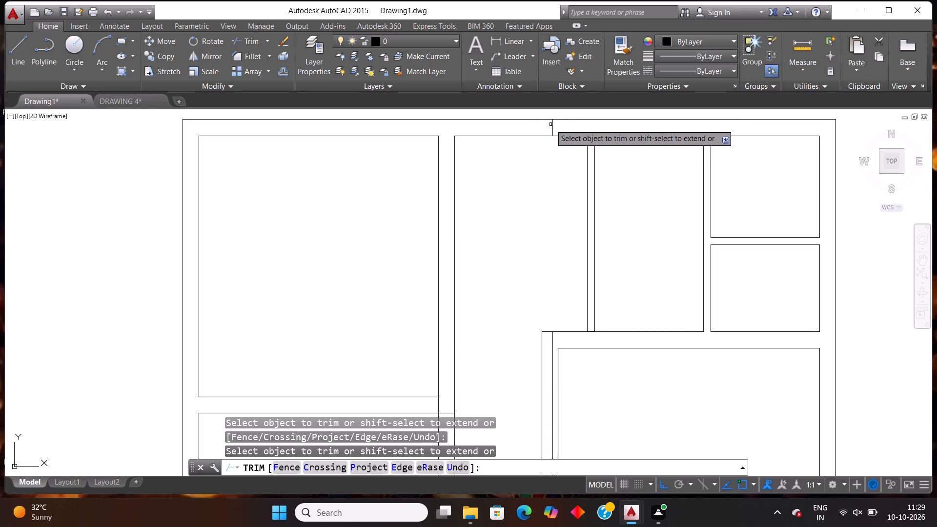
key(Escape)
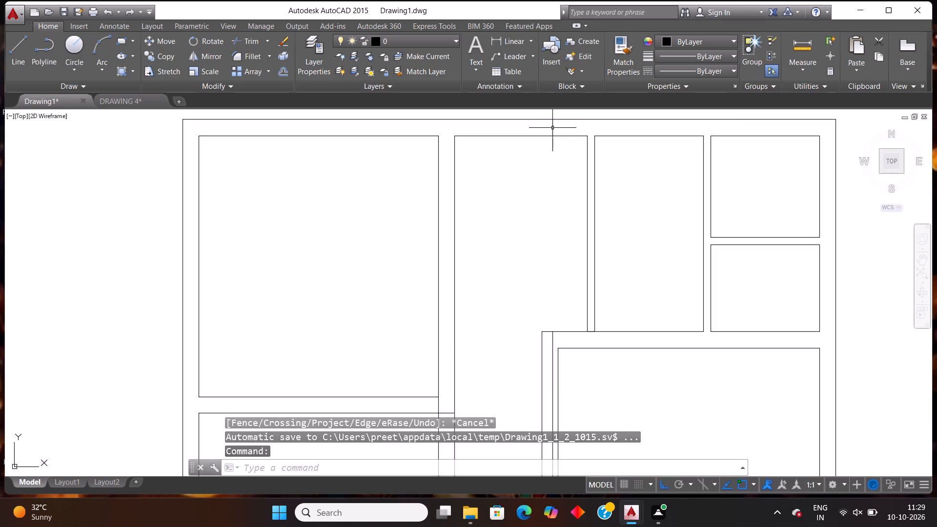
Delete the offset line's two leftover pieces, in the top outer wall and inside the middle room's left wall.
click(552, 128)
scroll(563, 125, down, 4)
scroll(556, 224, up, 2)
scroll(574, 156, up, 1)
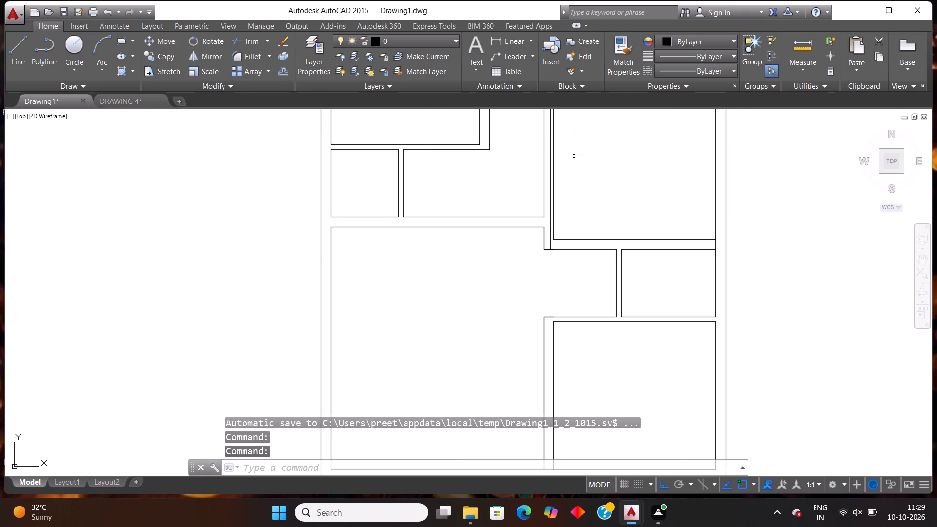
scroll(574, 156, up, 2)
click(510, 184)
key(Delete)
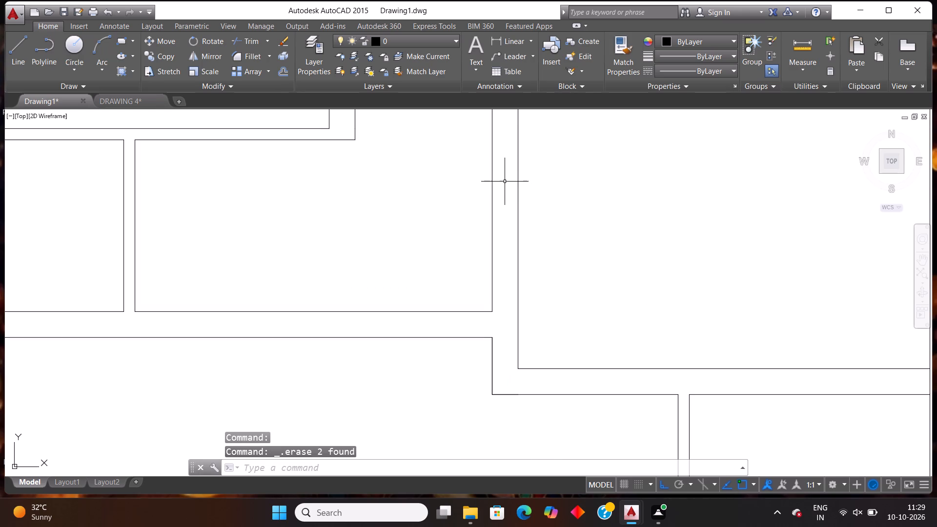
Draw a horizontal line from the lower end of the bottom room's right inner wall line leftward to just past the vertical divider.
scroll(505, 181, down, 4)
scroll(551, 184, down, 2)
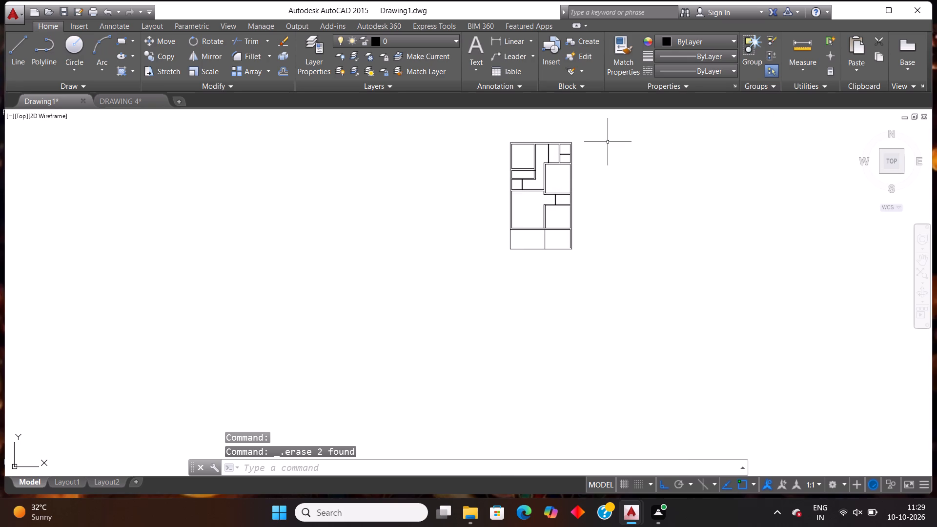
scroll(585, 131, up, 2)
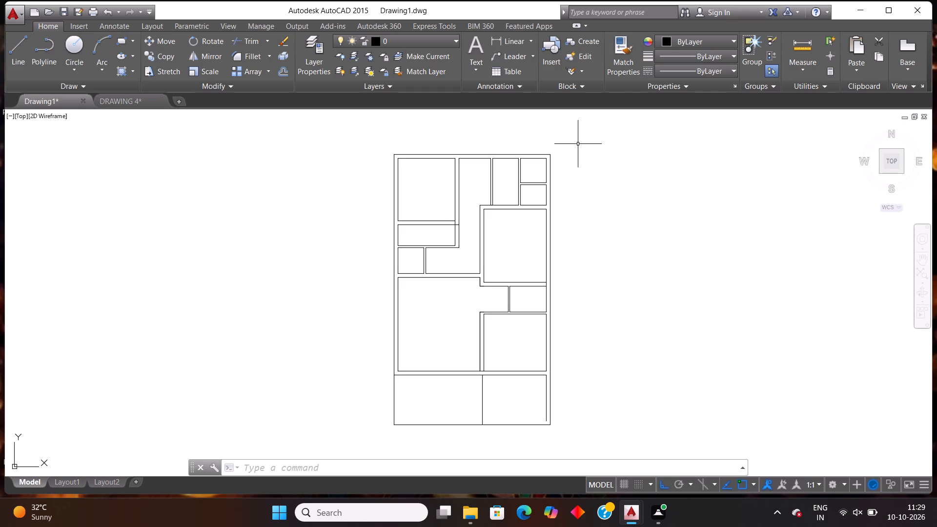
scroll(502, 219, down, 2)
scroll(506, 233, up, 1)
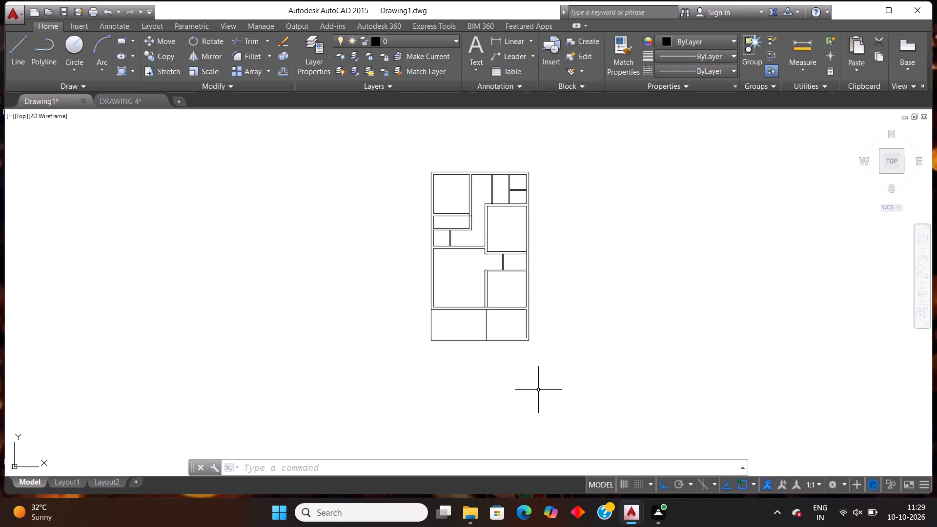
scroll(536, 387, up, 1)
key(Escape)
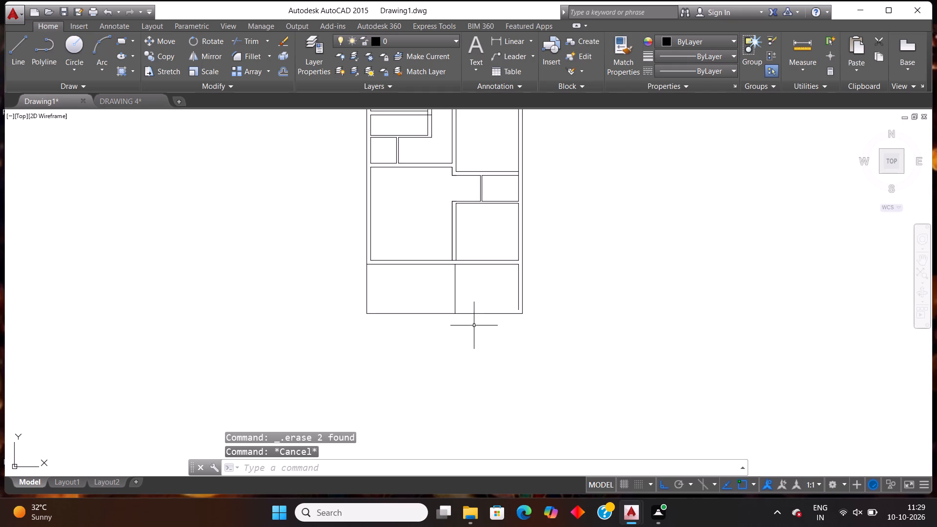
key(l)
key(Return)
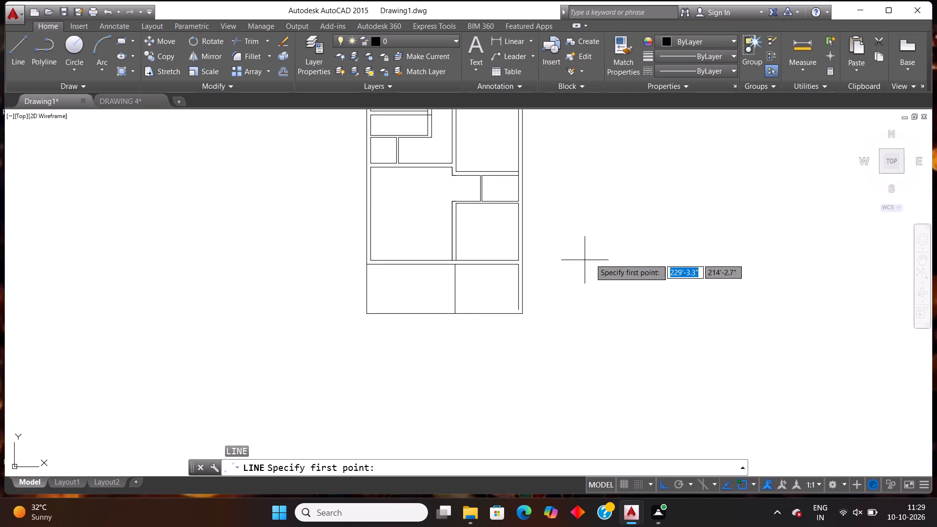
scroll(567, 273, up, 2)
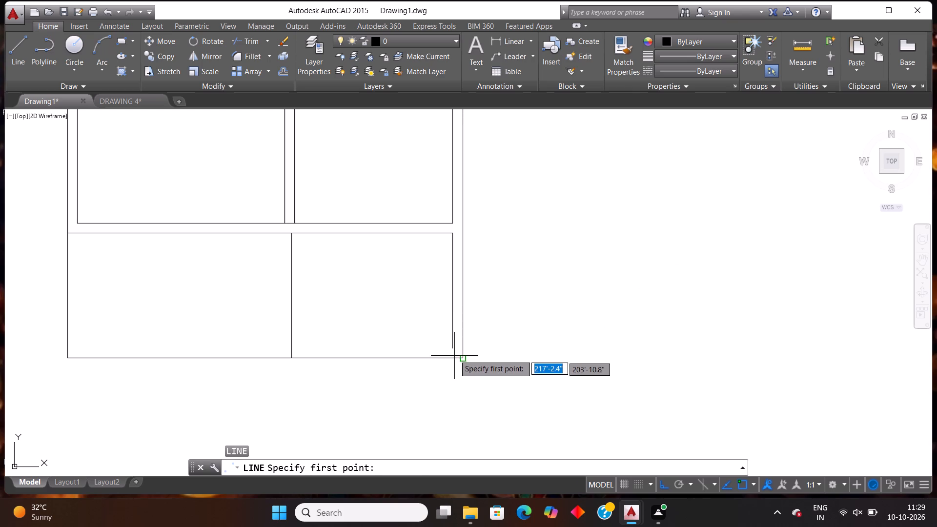
click(452, 348)
click(267, 334)
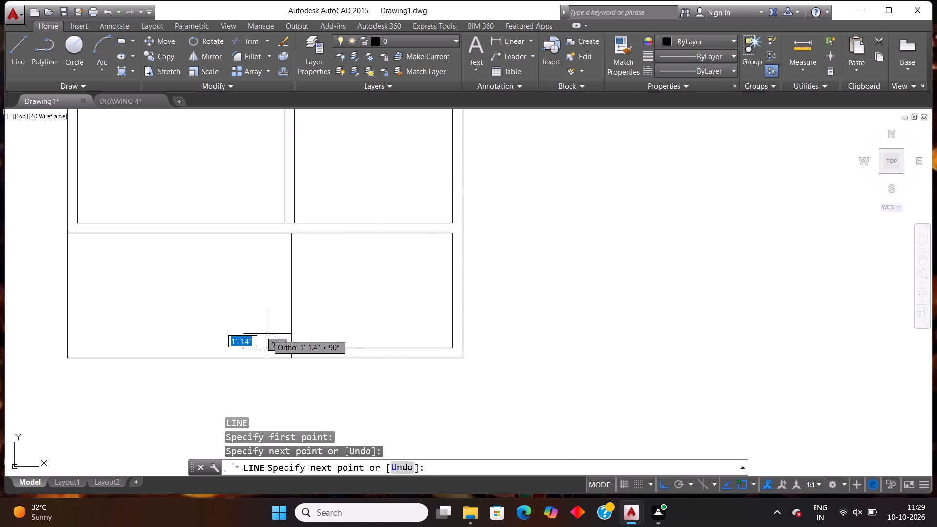
key(Escape)
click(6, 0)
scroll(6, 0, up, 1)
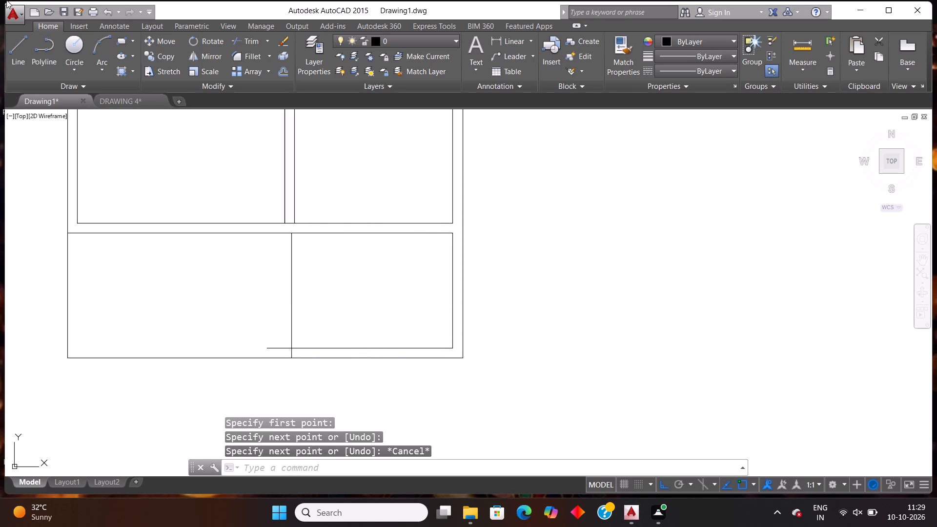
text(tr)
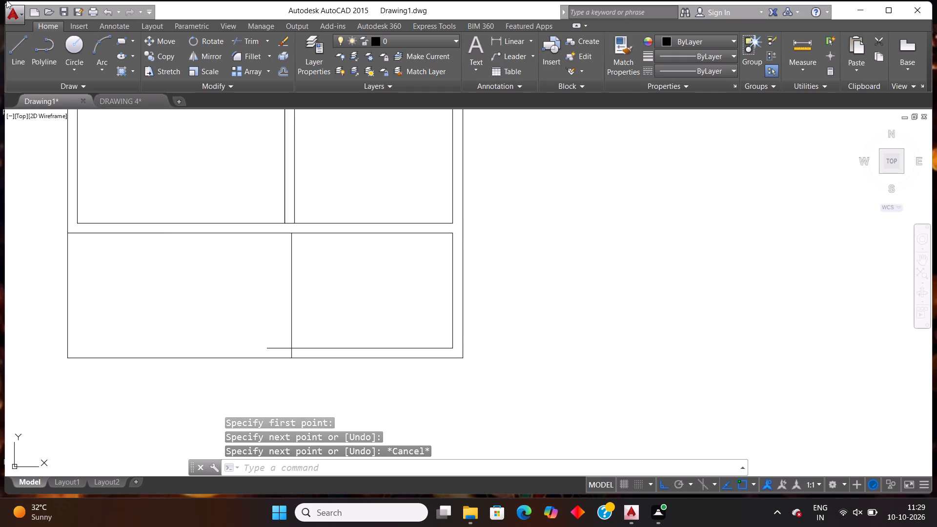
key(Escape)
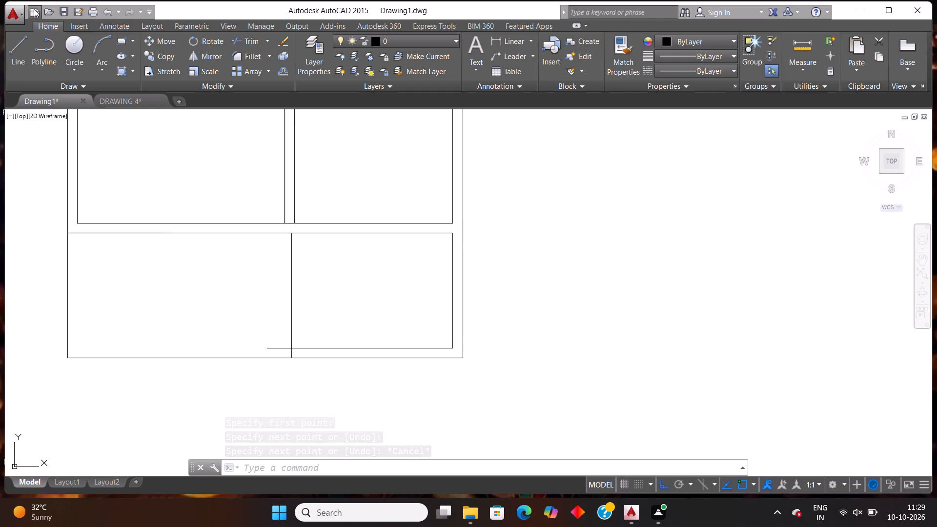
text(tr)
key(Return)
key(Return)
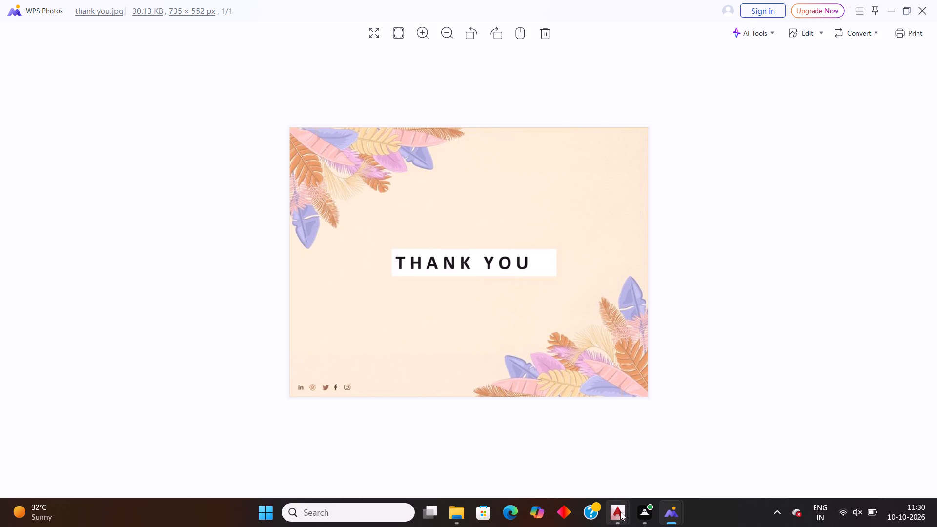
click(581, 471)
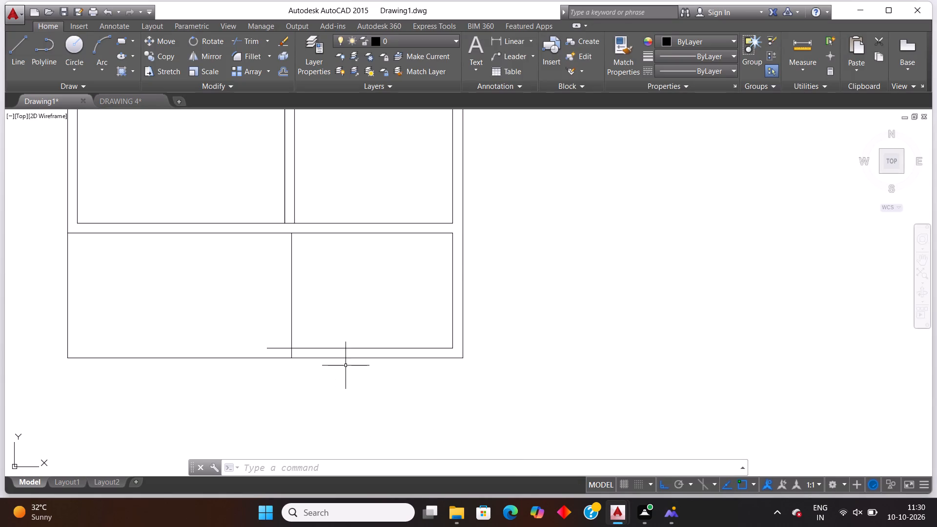
Trim the new bottom inner wall line's overhang on the left side of the vertical divider.
key(Escape)
text(tr)
key(Return)
key(Return)
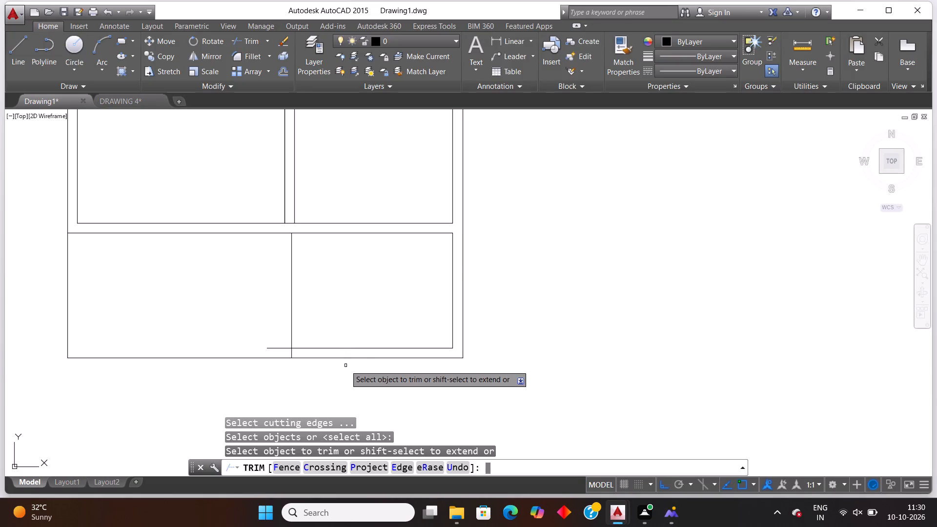
click(286, 348)
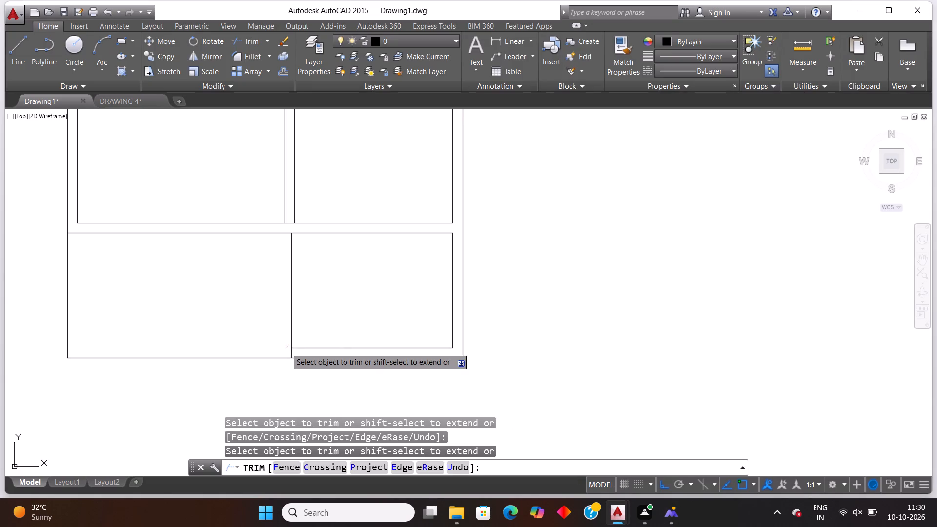
scroll(349, 300, down, 3)
scroll(349, 306, up, 1)
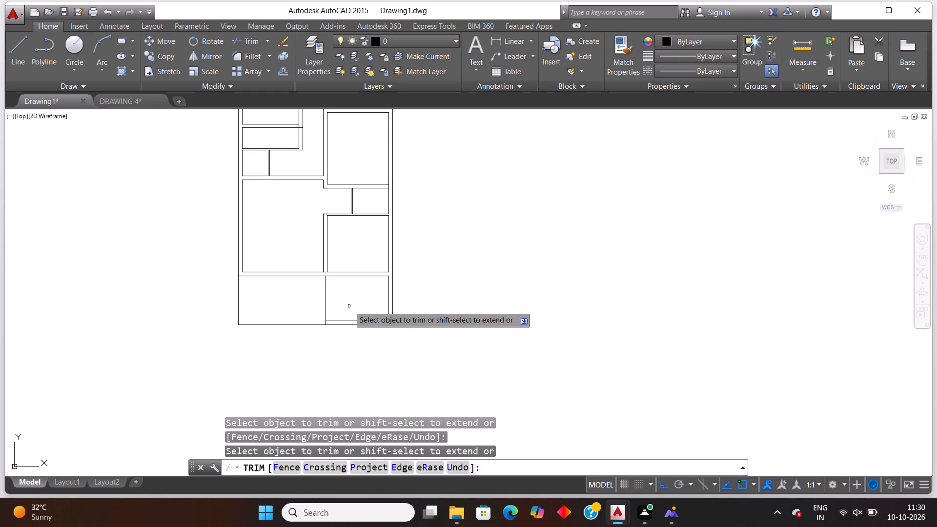
key(Escape)
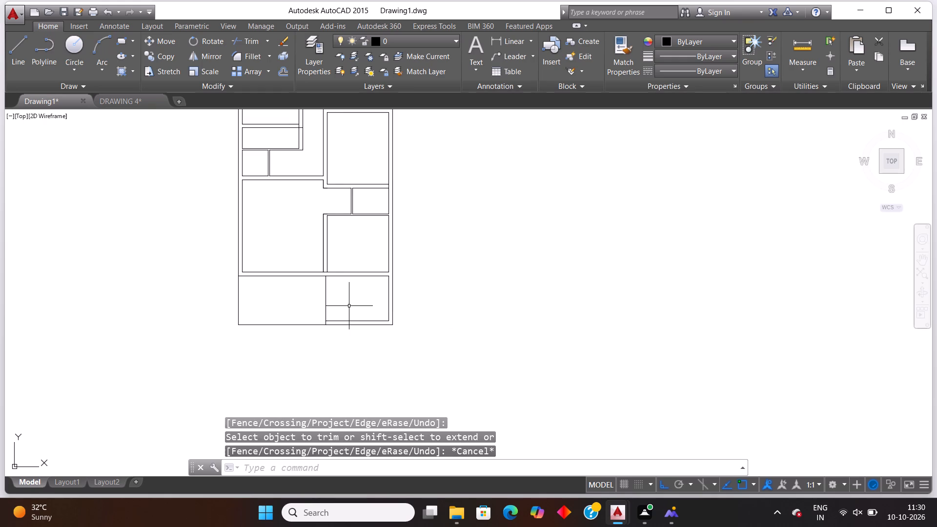
Measure the inner height of the bottom-right room along its right wall with a linear dimension.
click(506, 38)
scroll(391, 287, up, 2)
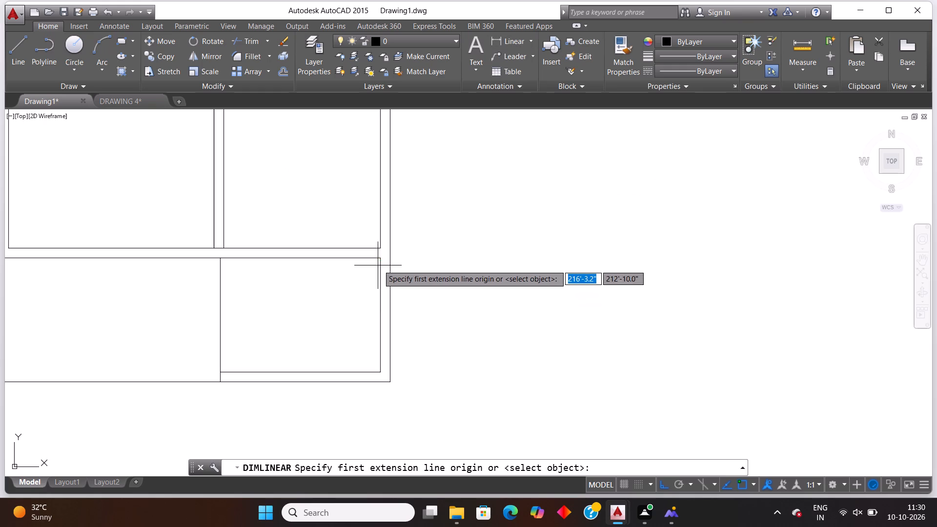
click(380, 261)
click(382, 371)
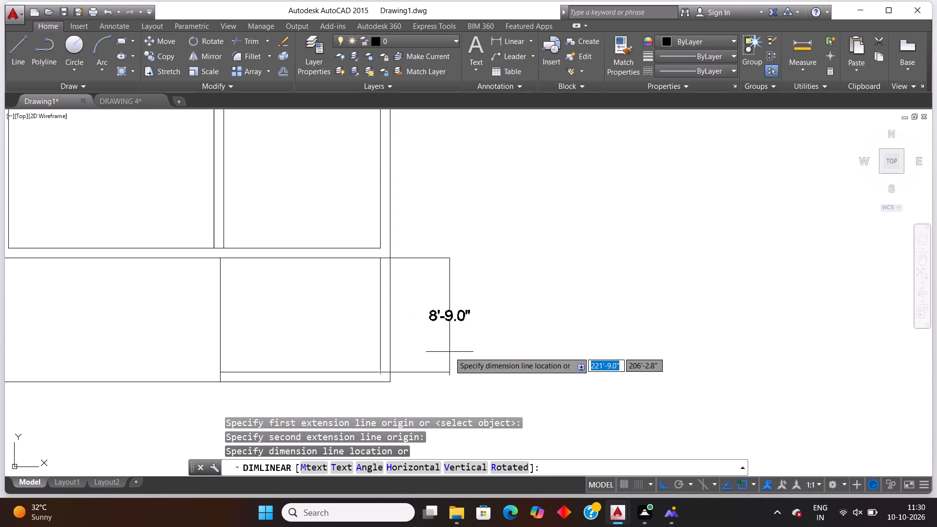
key(Escape)
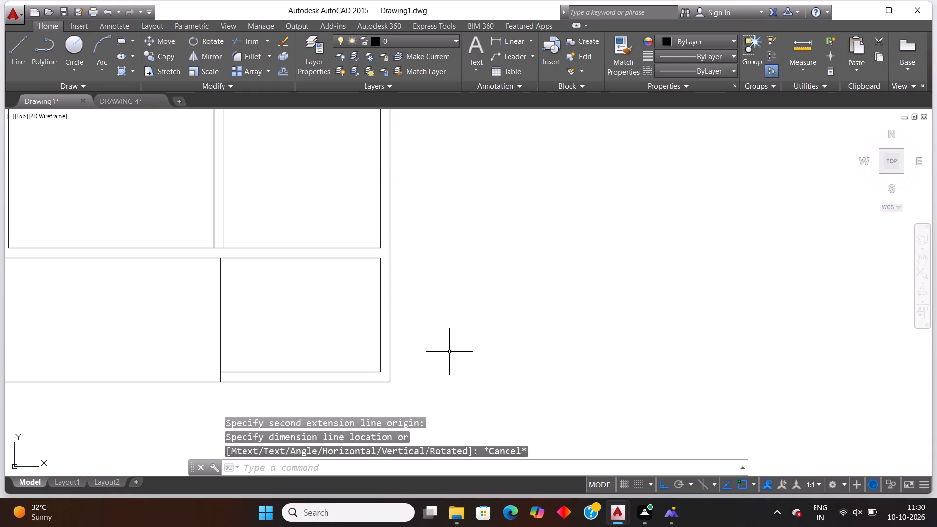
Offset the bottom room's top line 4'4" downward.
text(off)
key(Return)
key(Return)
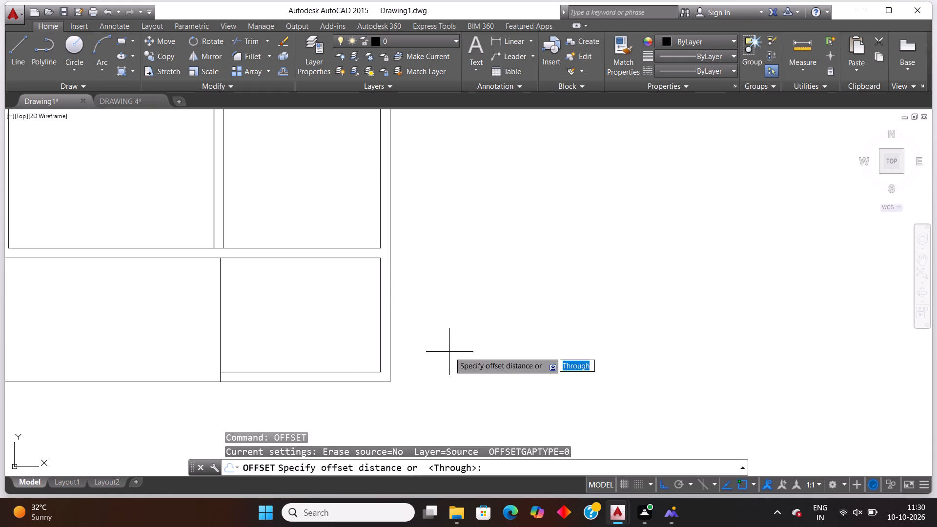
click(357, 259)
text(4'4")
key(Return)
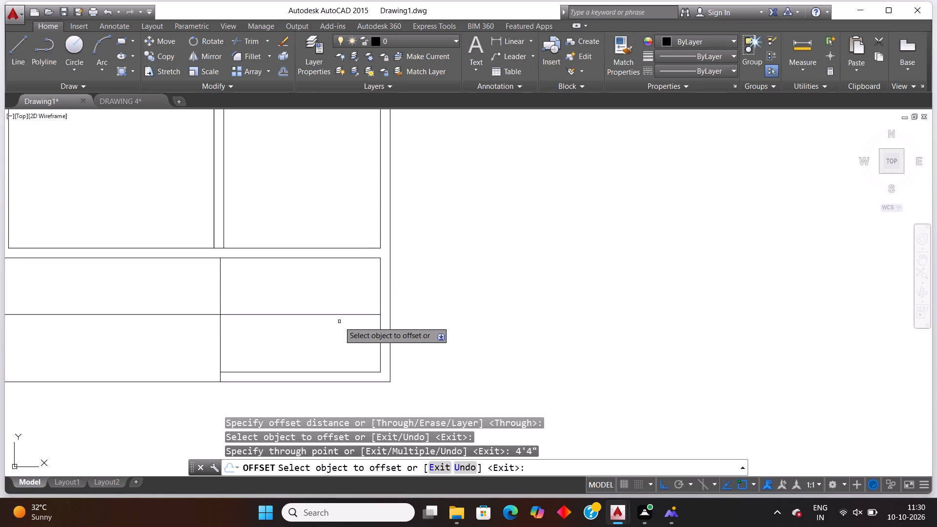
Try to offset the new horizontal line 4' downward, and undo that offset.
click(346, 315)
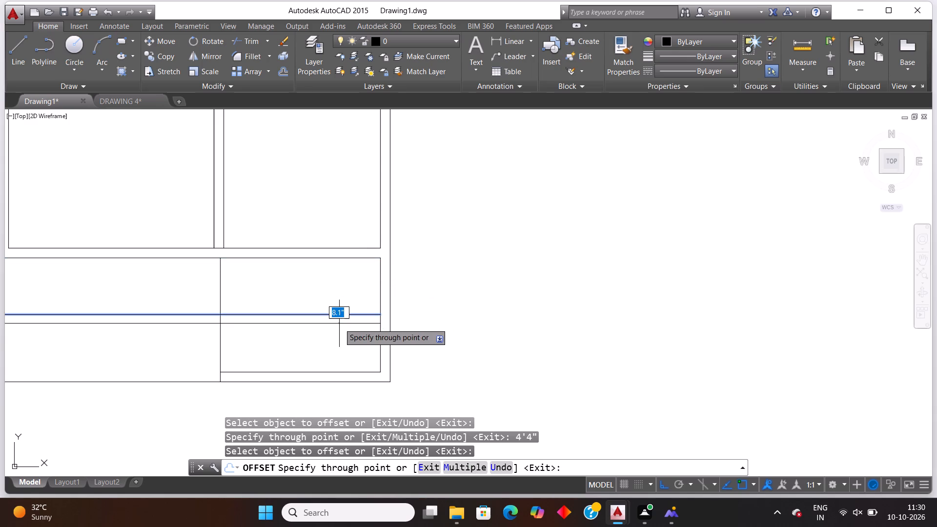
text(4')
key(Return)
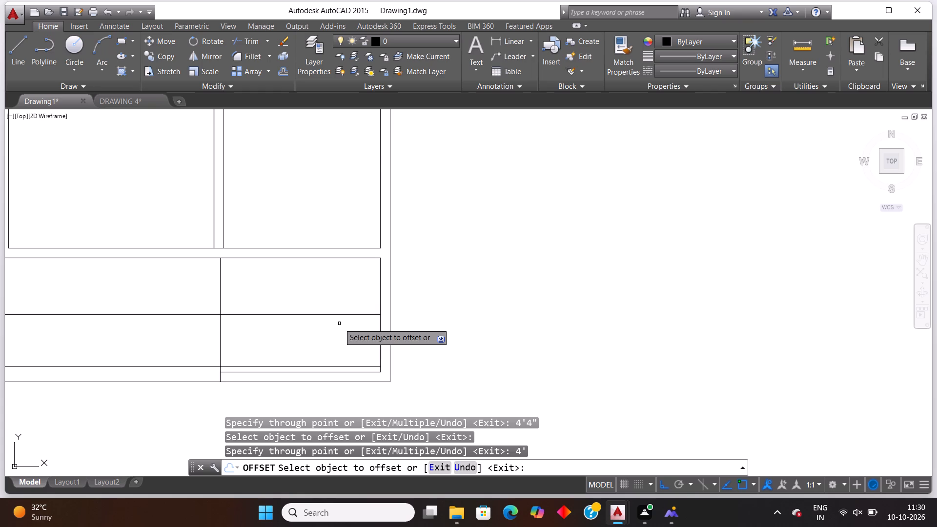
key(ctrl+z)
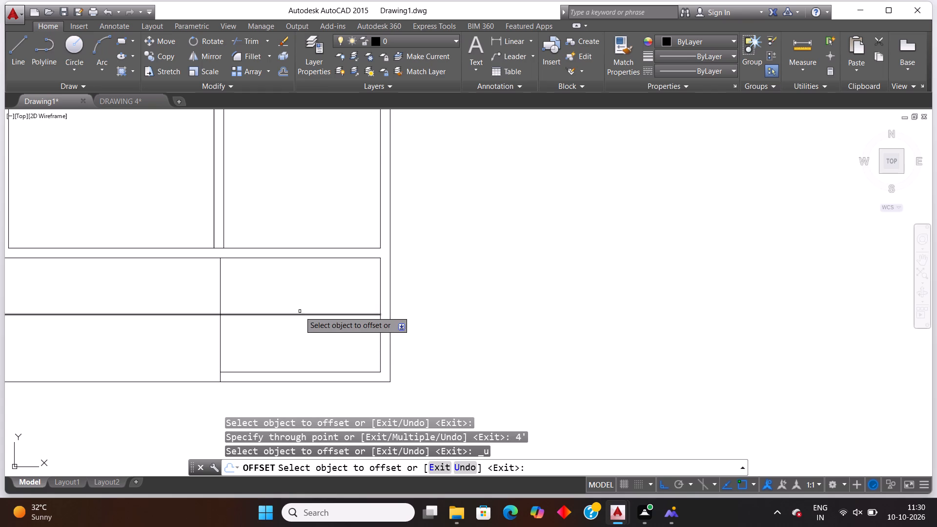
Offset the horizontal line in the middle of the bottom room 4" downward.
click(297, 314)
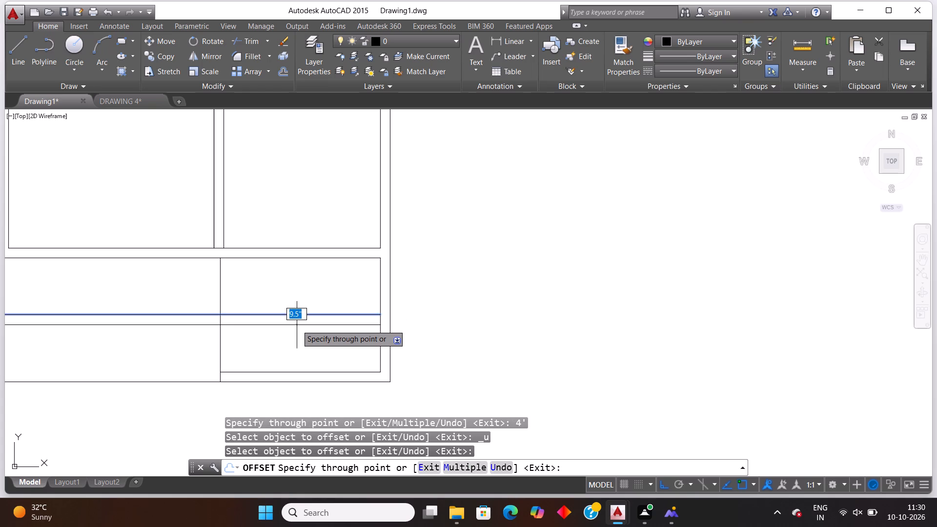
text(4")
key(Return)
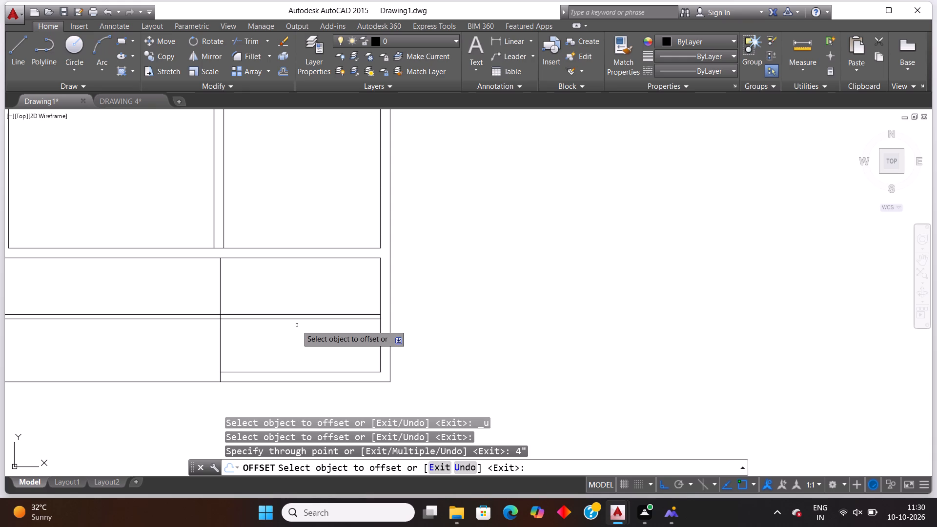
key(Escape)
Trim away the parts of both middle horizontal lines that lie left of the bottom room's vertical divider.
text(tr)
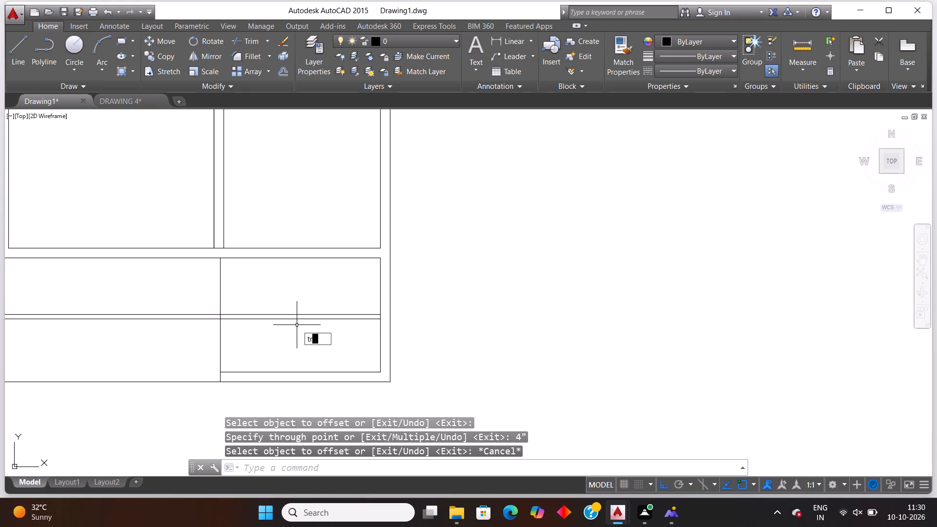
key(Return)
key(Return)
click(205, 296)
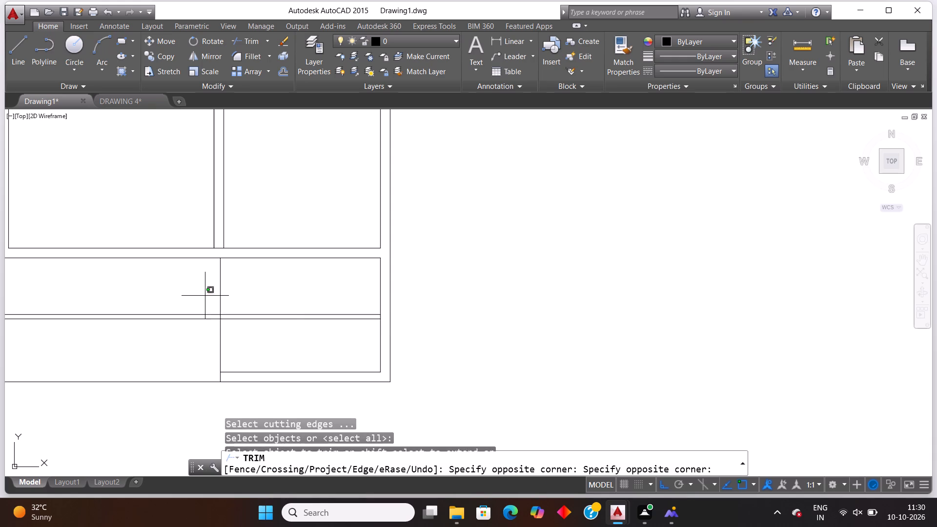
click(199, 347)
scroll(218, 322, down, 3)
scroll(208, 322, up, 2)
scroll(280, 330, up, 1)
key(Escape)
Offset the bottom-right room's right inner wall line 2'6" to the left.
text(off)
key(Return)
key(Return)
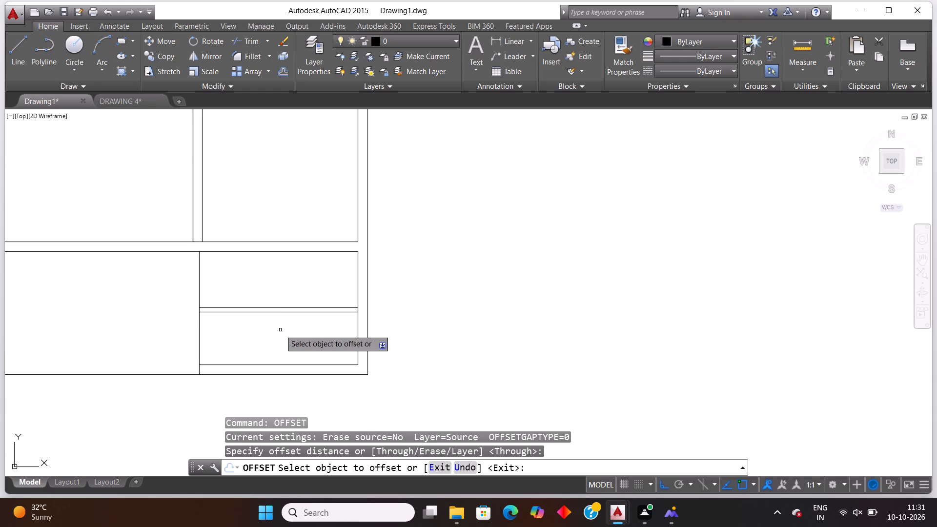
click(358, 285)
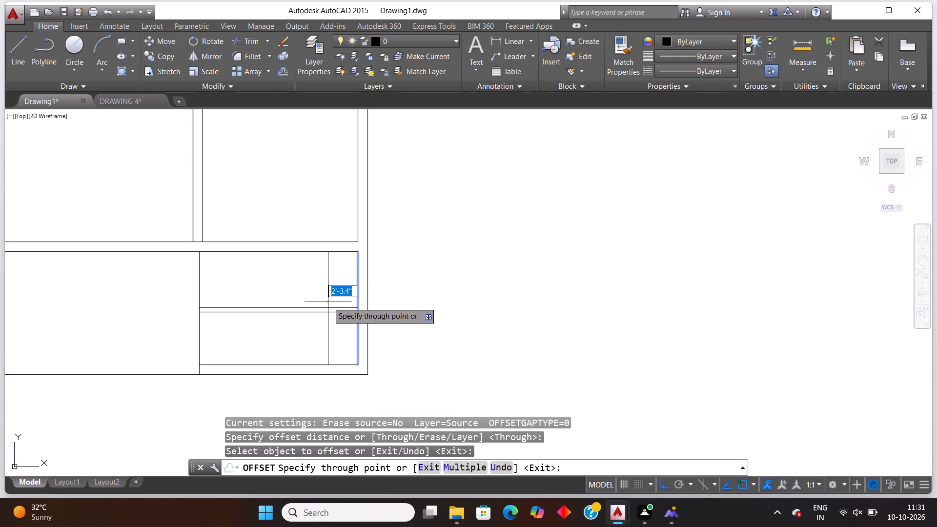
text(2'6")
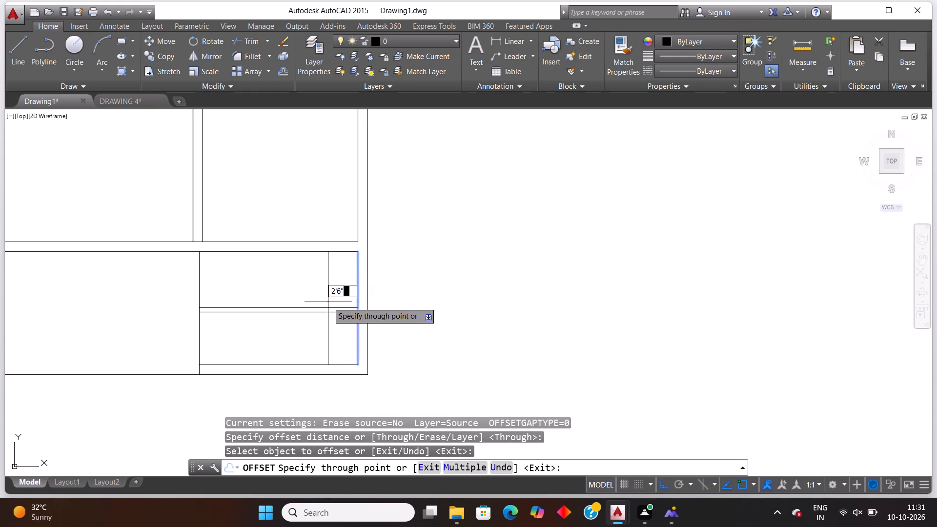
key(Return)
Offset the vertical line in the bottom-right room 1' to the left, repeating from each new line for four copies.
click(324, 299)
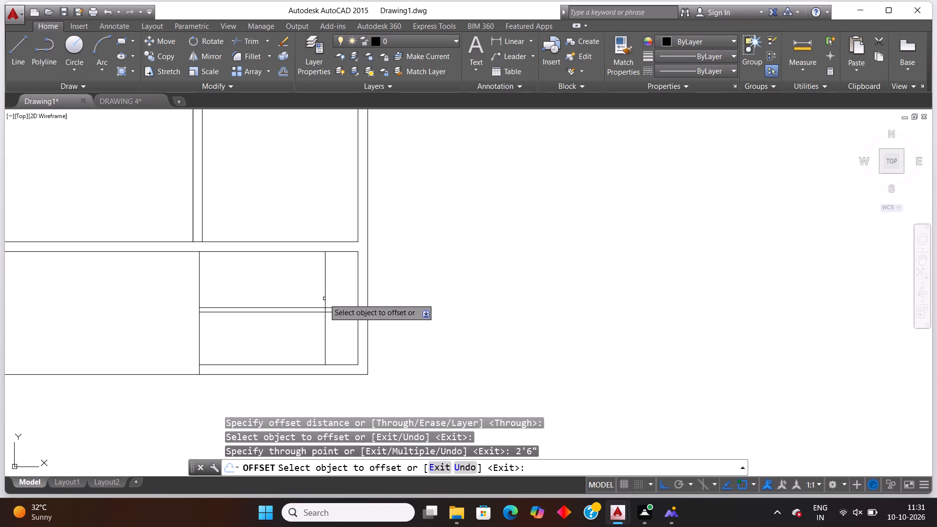
text(1')
key(Return)
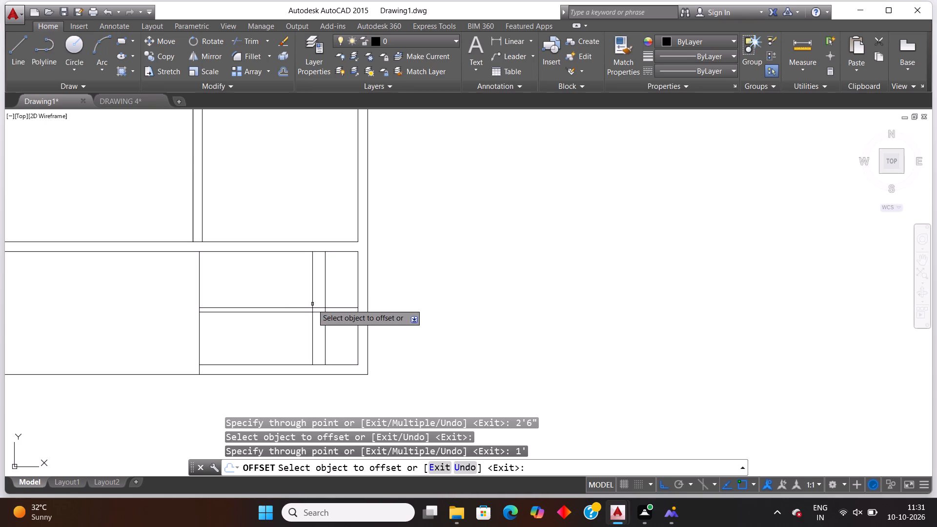
click(312, 304)
text(1')
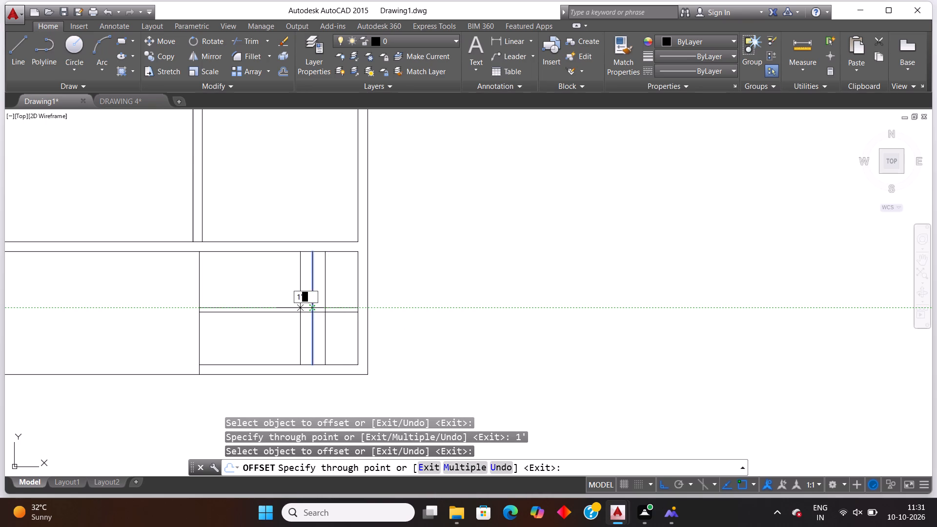
key(Return)
click(300, 304)
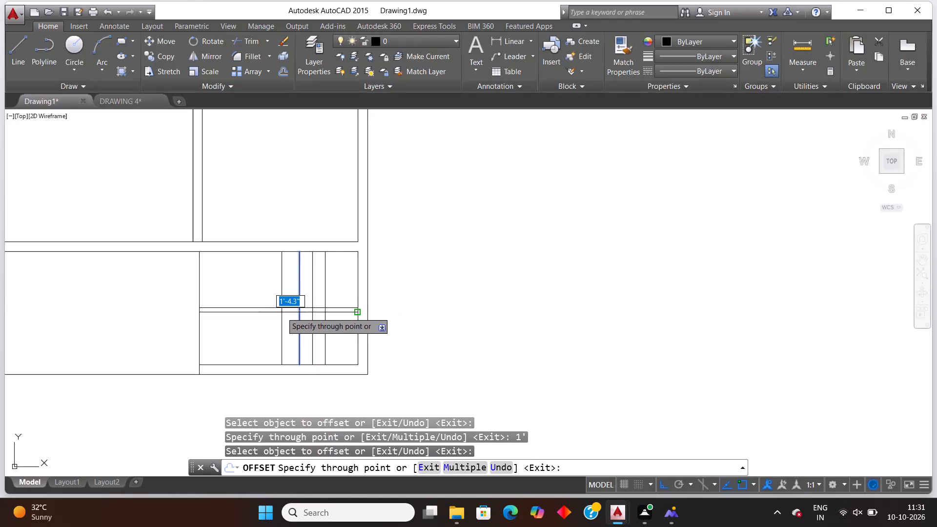
text(1')
key(Return)
click(285, 301)
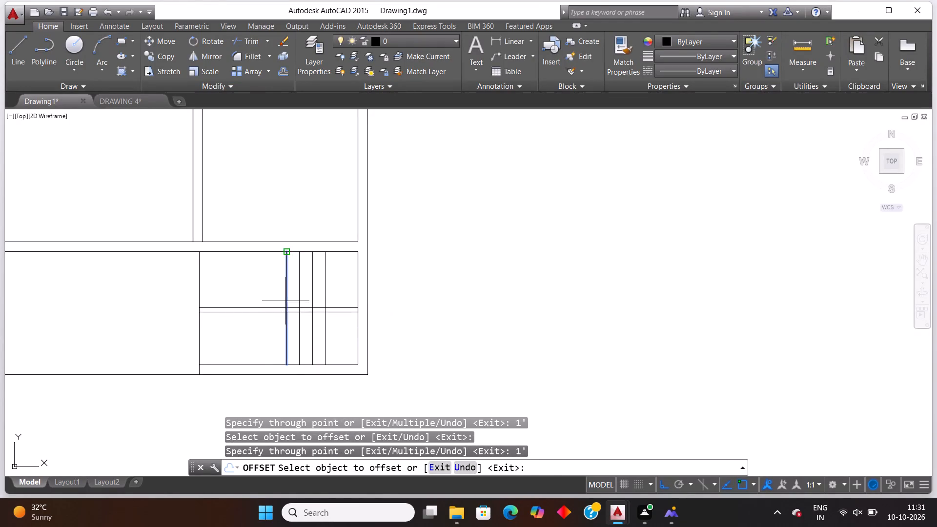
text(1')
key(Return)
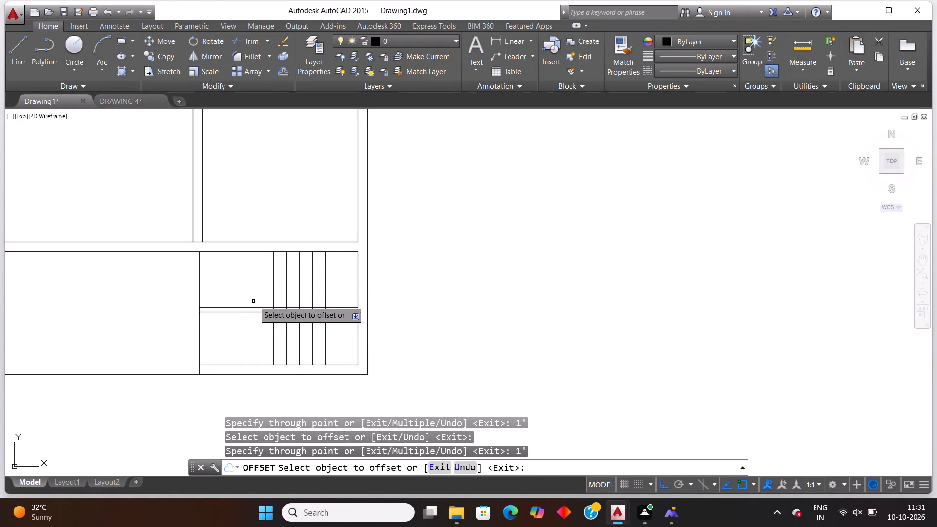
Offset the leftmost of these vertical lines 1' to the left, repeating from each new line for four more copies.
click(274, 269)
text(1')
key(Return)
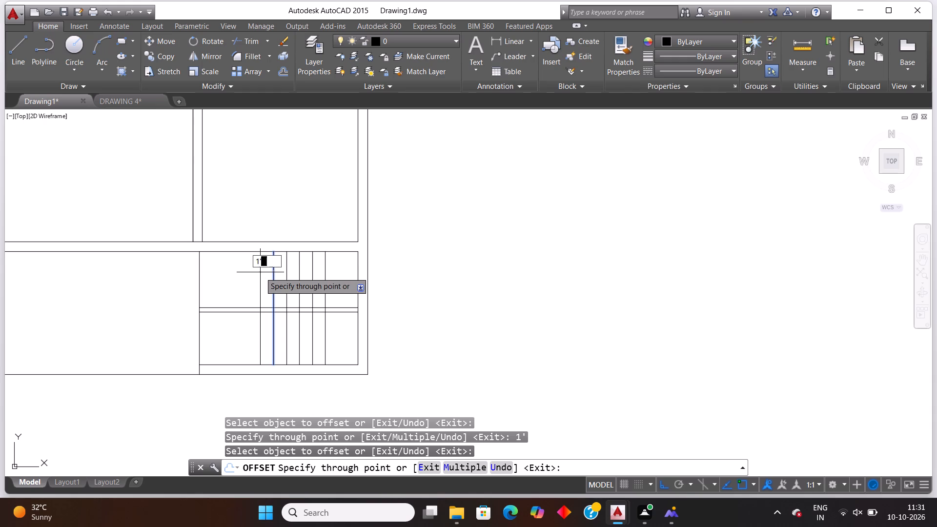
click(260, 273)
text(1')
key(Return)
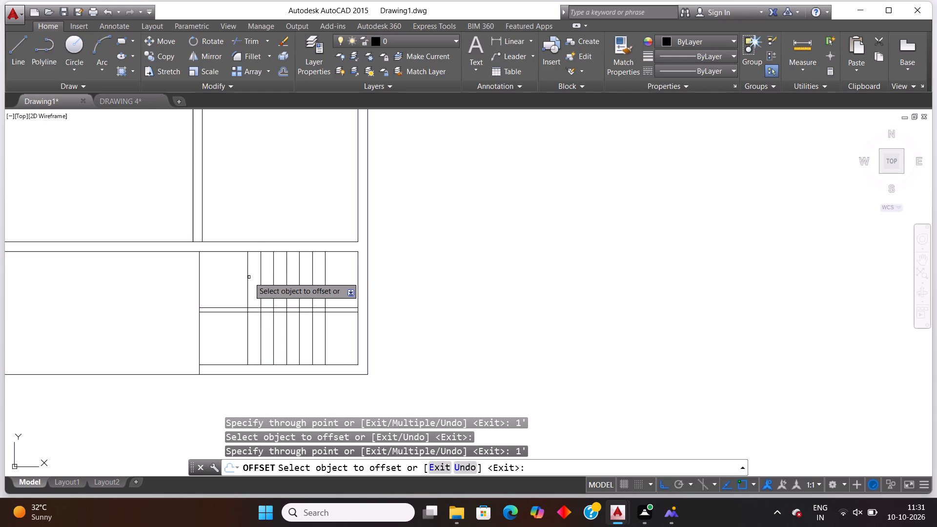
click(246, 280)
text(1')
key(Return)
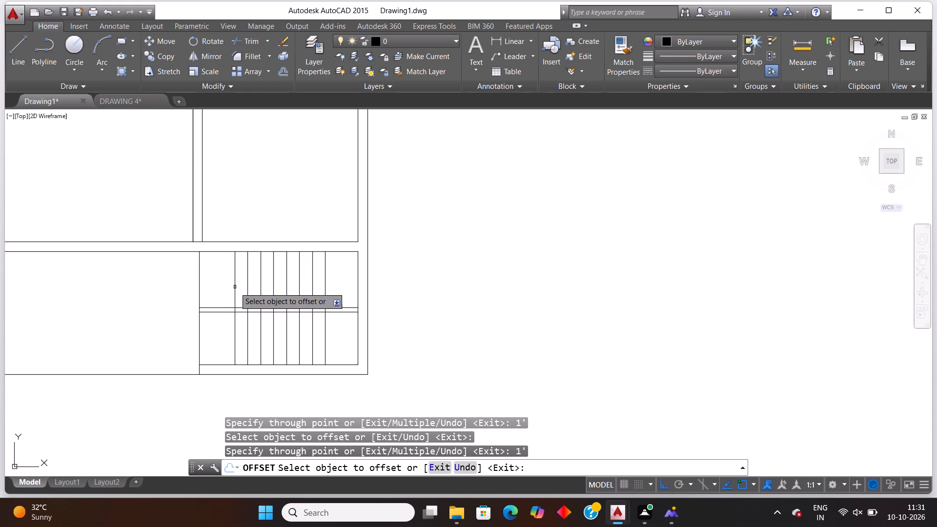
click(234, 287)
text(1')
key(Return)
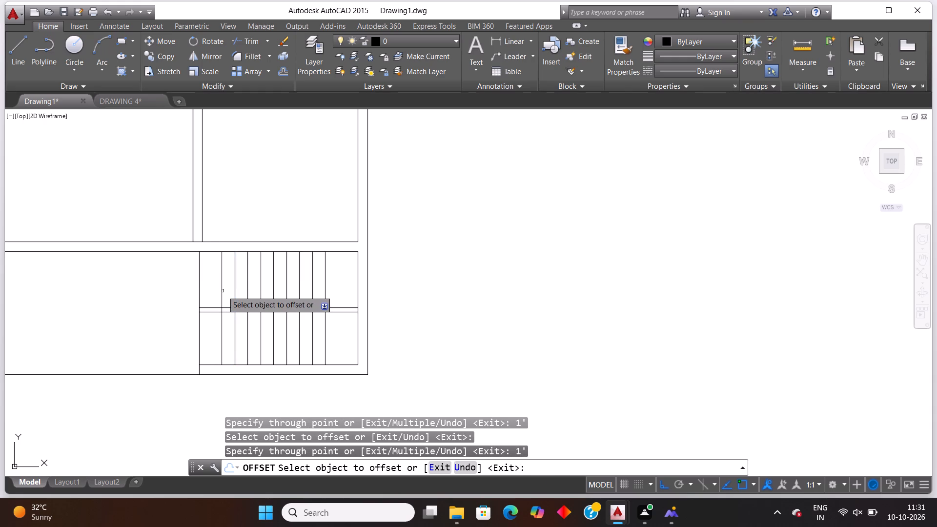
key(Escape)
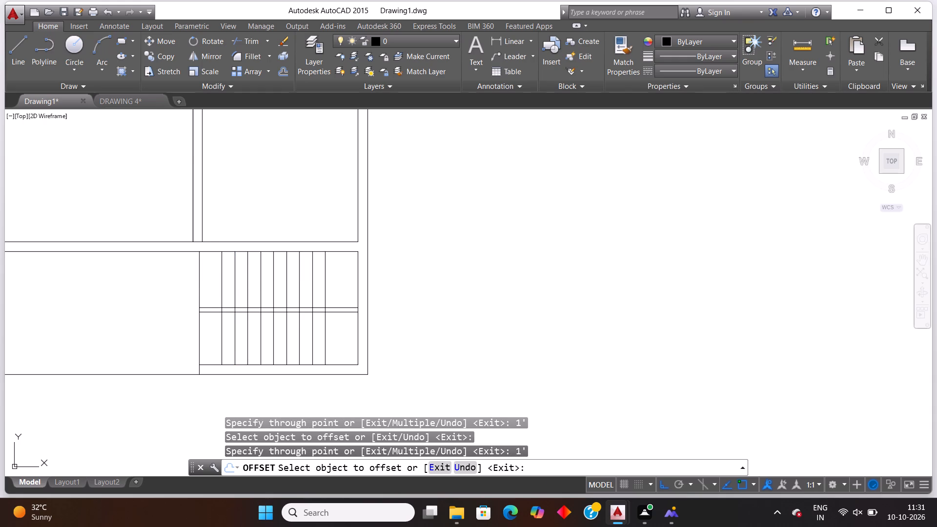
Trim away the bottom room's vertical divider and the parts of both middle lines left of the leftmost 1'-spaced line.
text(tr)
key(Return)
key(Return)
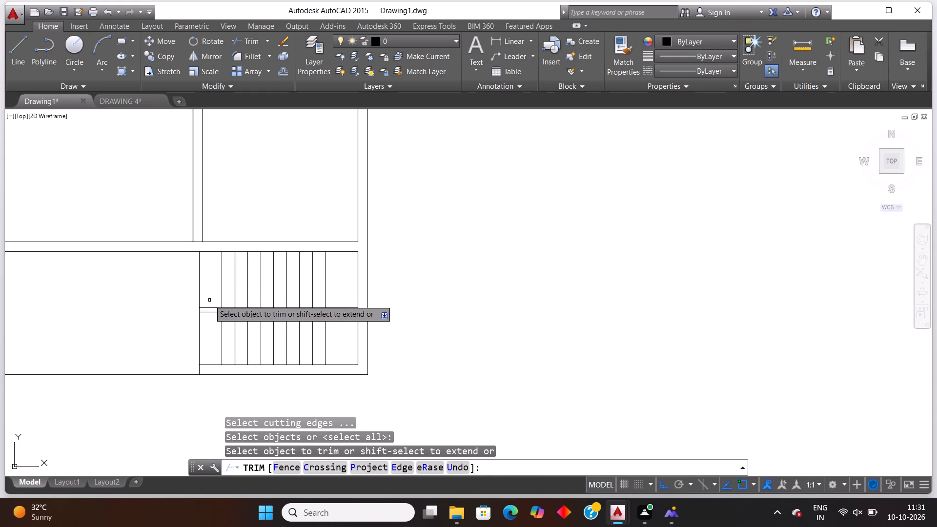
click(209, 300)
click(185, 304)
click(212, 286)
double_click(212, 333)
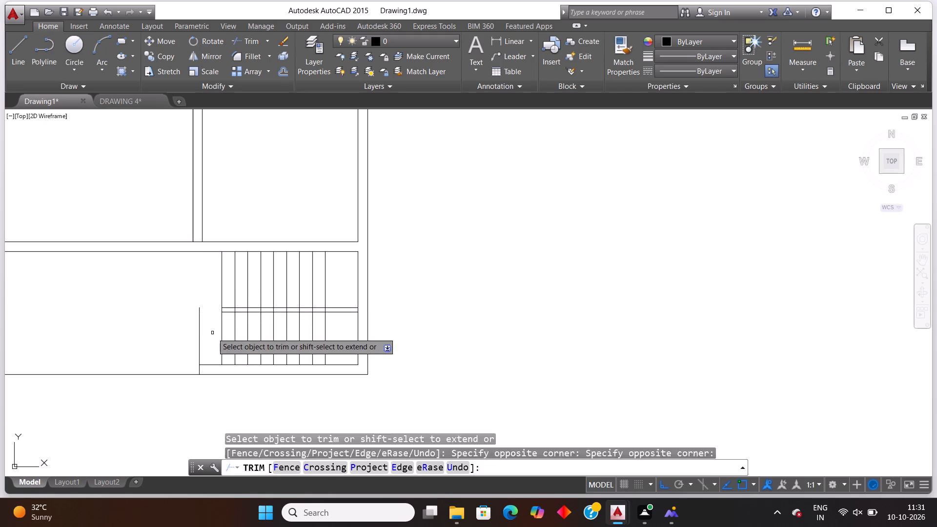
click(181, 331)
click(214, 324)
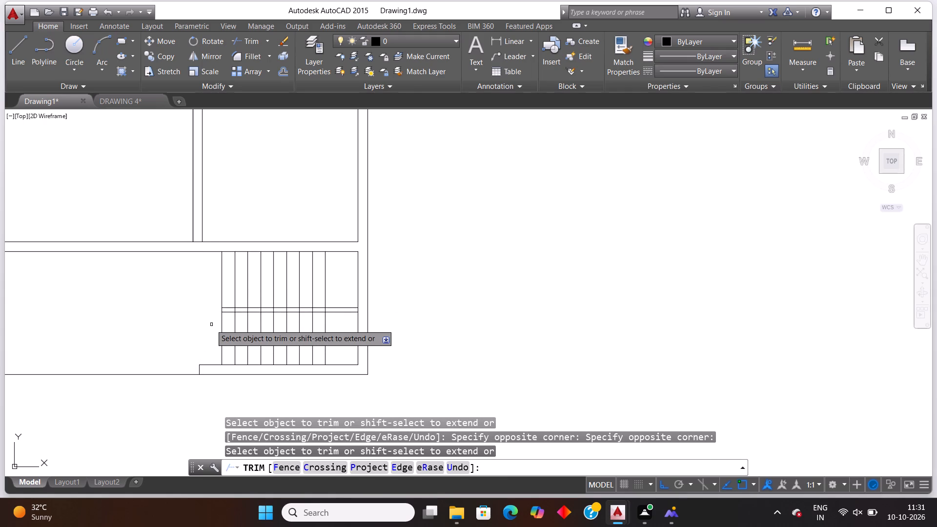
Trim away the parts of both middle horizontal lines that lie right of the rightmost 1'-spaced line.
scroll(232, 316, down, 2)
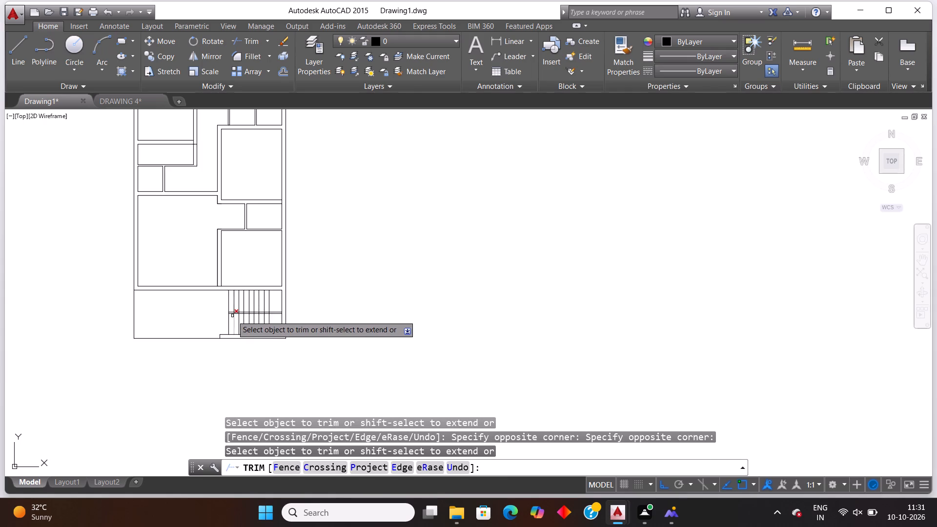
scroll(276, 321, up, 2)
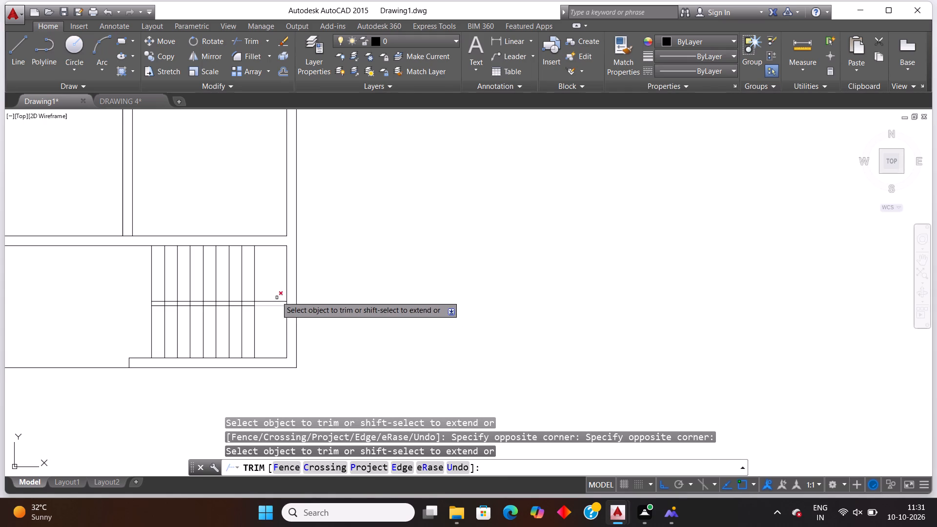
click(274, 288)
click(267, 329)
Trim the vertical line pieces inside the 4" middle strip, for every line except the rightmost one.
scroll(260, 315, up, 1)
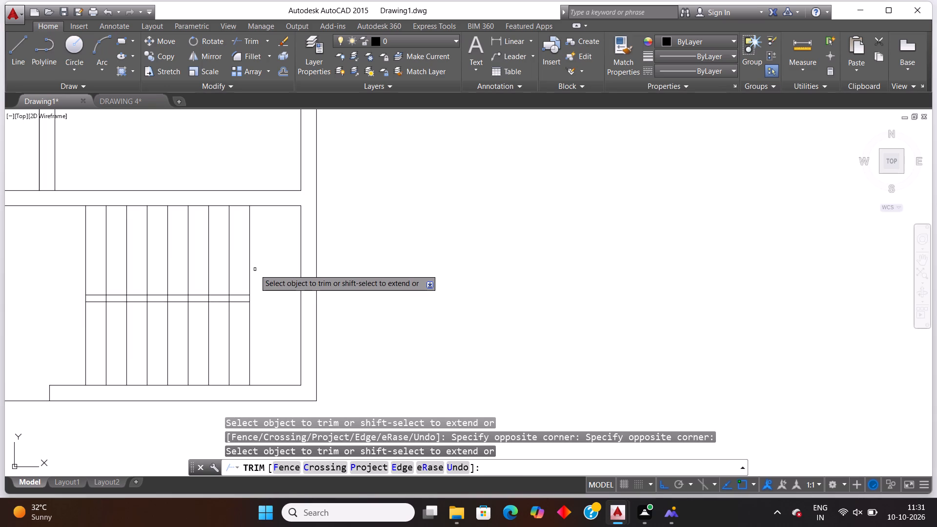
scroll(255, 269, up, 1)
scroll(250, 269, down, 1)
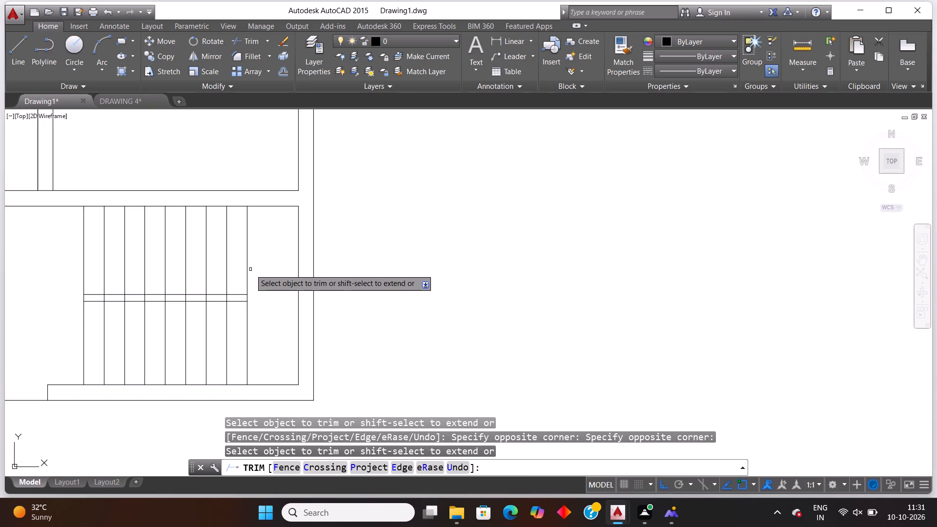
scroll(98, 316, up, 1)
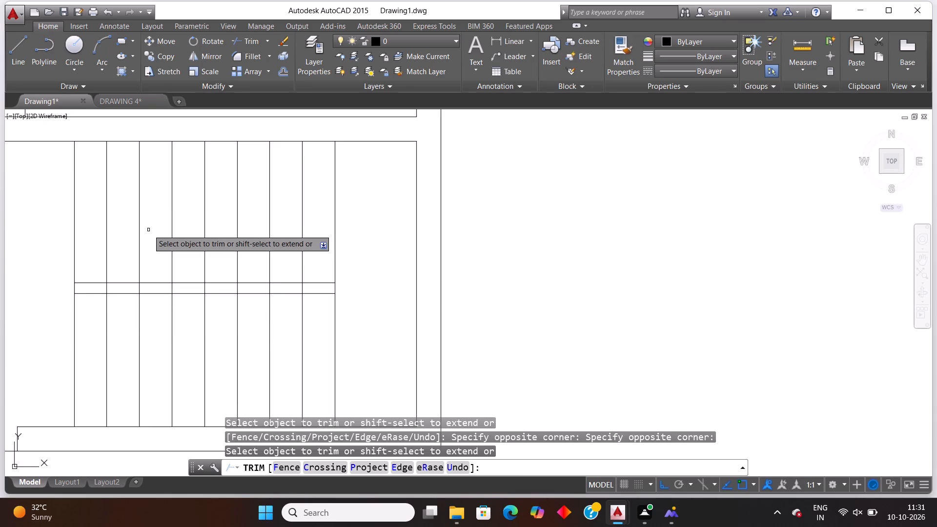
scroll(63, 262, up, 2)
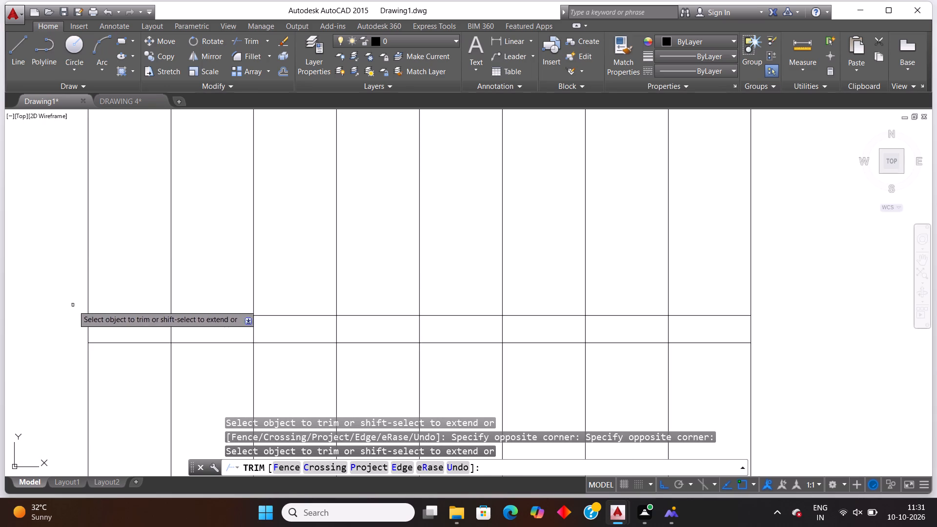
scroll(74, 305, up, 1)
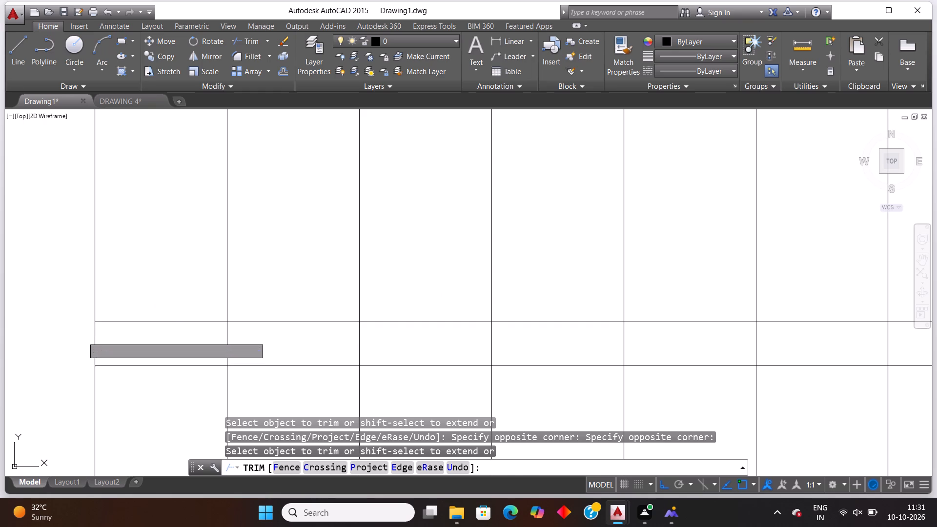
click(82, 337)
scroll(486, 428, down, 1)
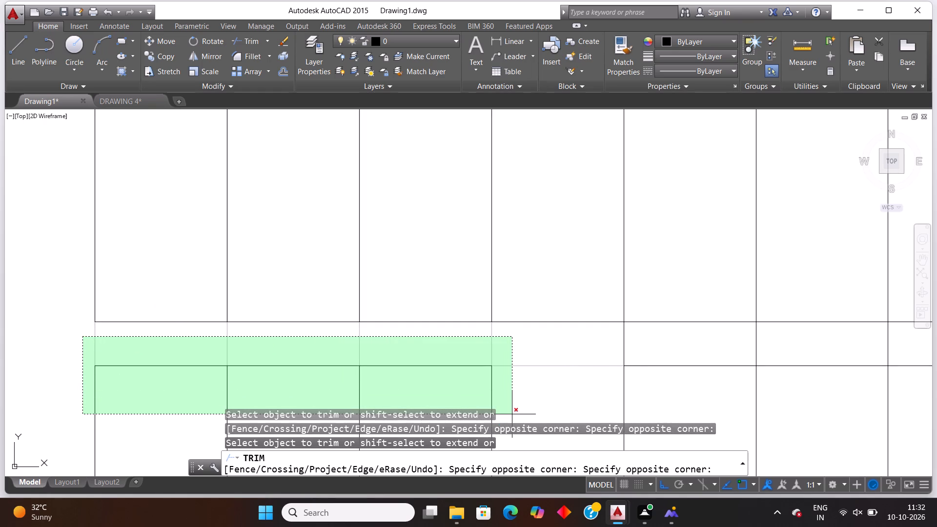
scroll(479, 386, down, 2)
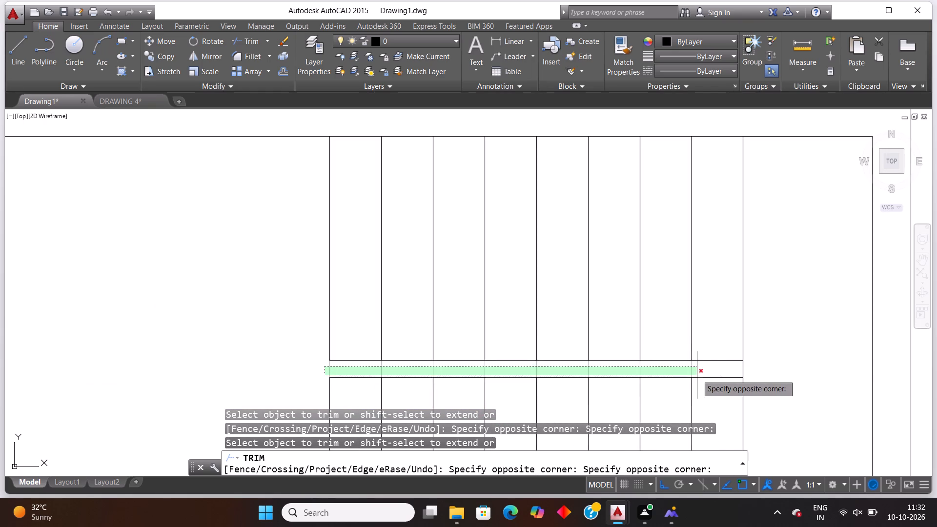
click(711, 371)
scroll(601, 396, down, 3)
scroll(649, 369, down, 2)
scroll(693, 390, down, 1)
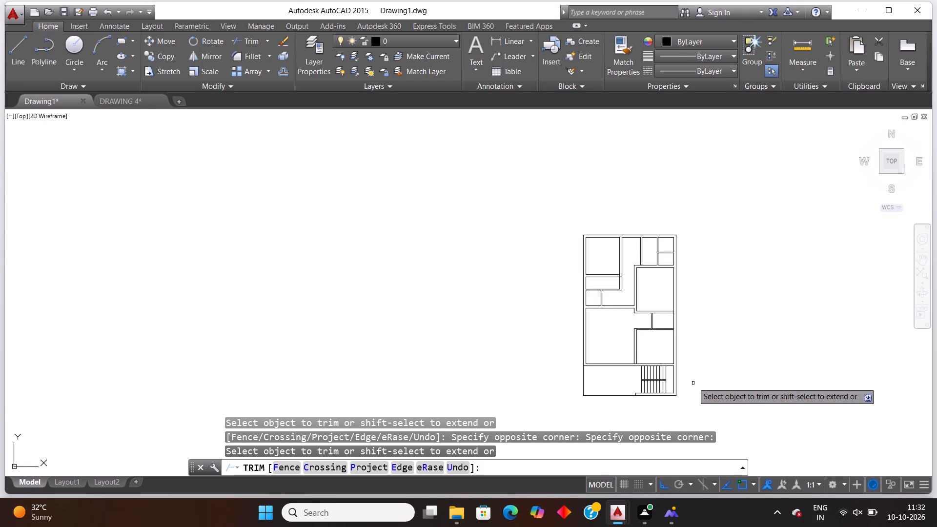
scroll(693, 380, up, 2)
scroll(694, 380, down, 1)
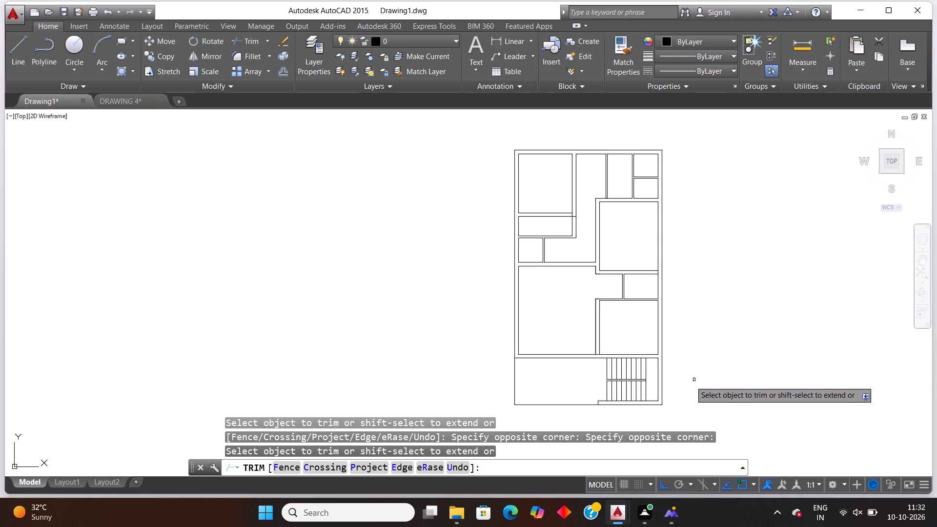
key(Escape)
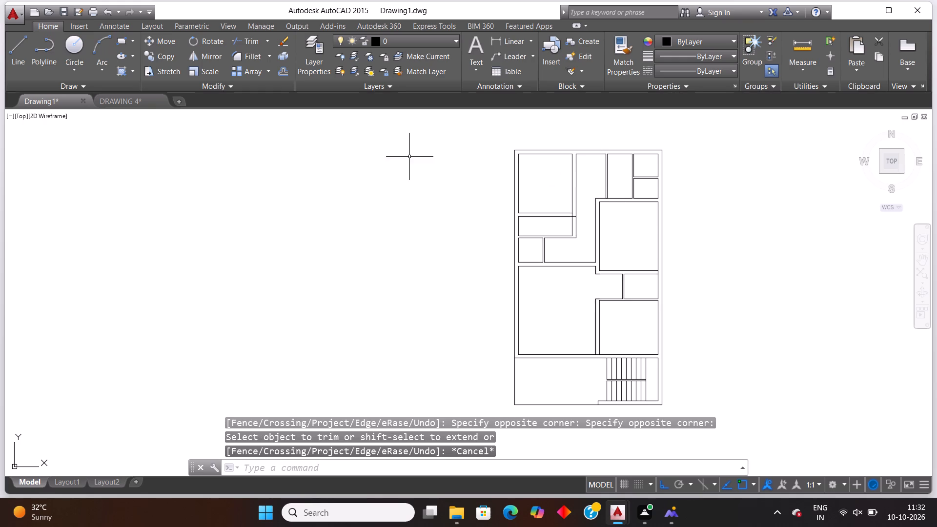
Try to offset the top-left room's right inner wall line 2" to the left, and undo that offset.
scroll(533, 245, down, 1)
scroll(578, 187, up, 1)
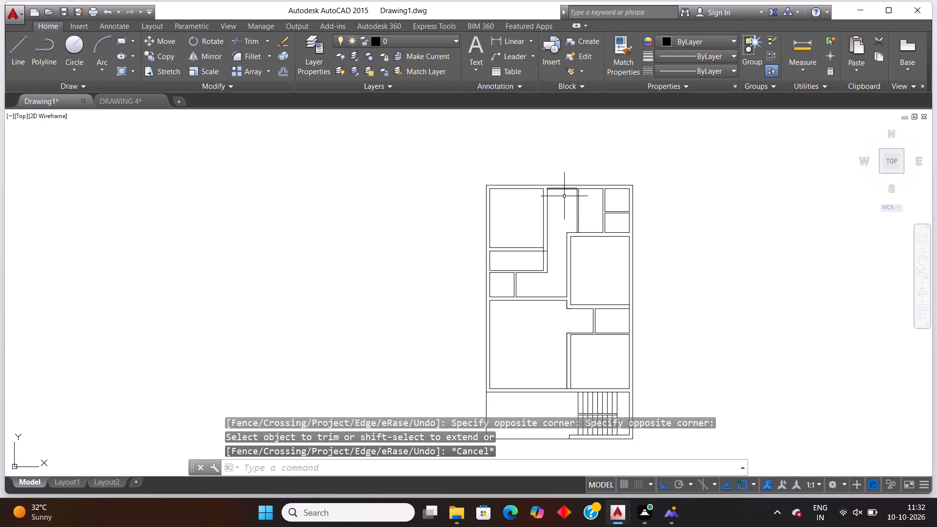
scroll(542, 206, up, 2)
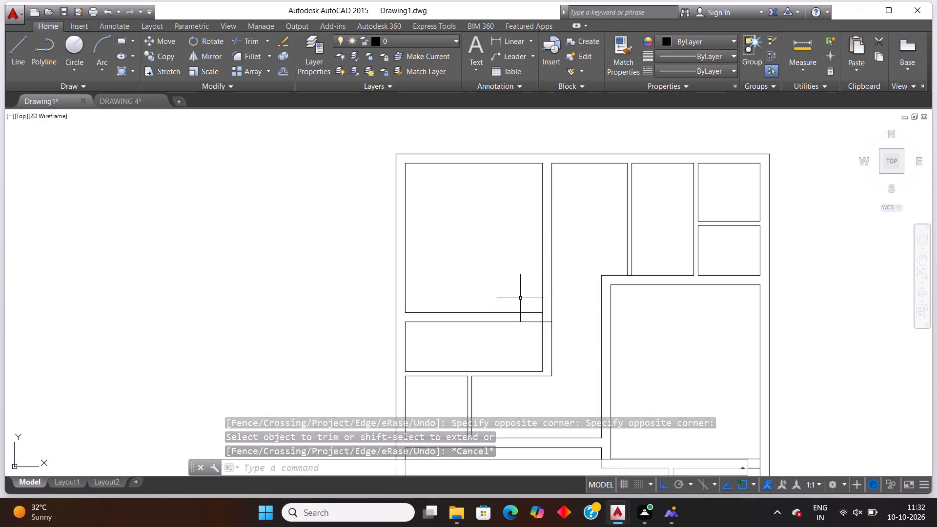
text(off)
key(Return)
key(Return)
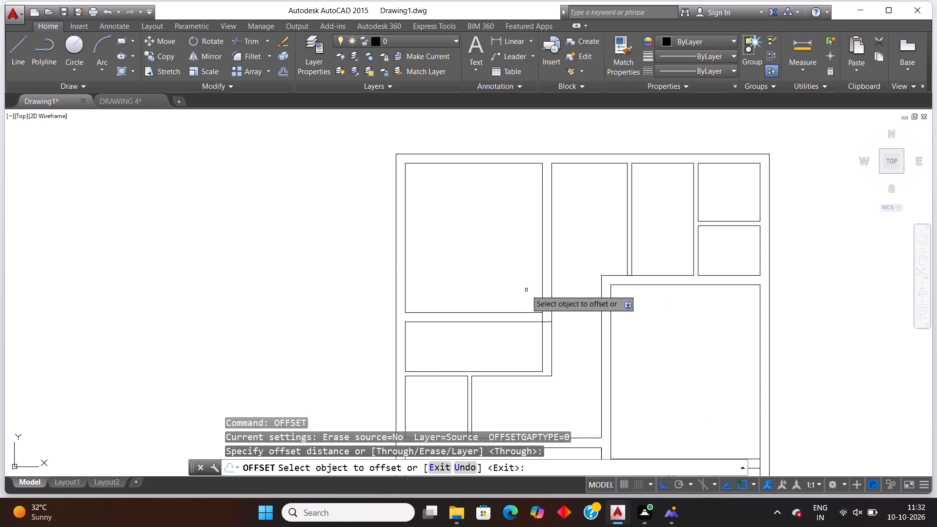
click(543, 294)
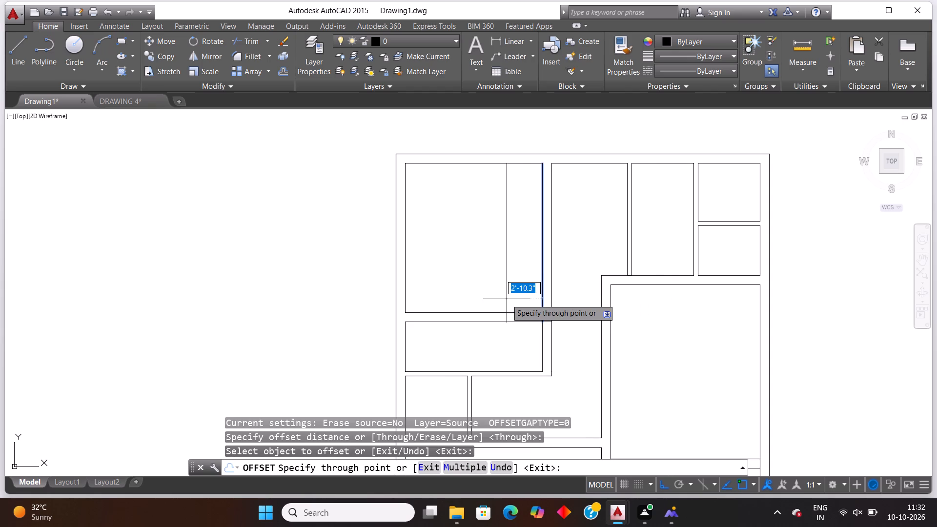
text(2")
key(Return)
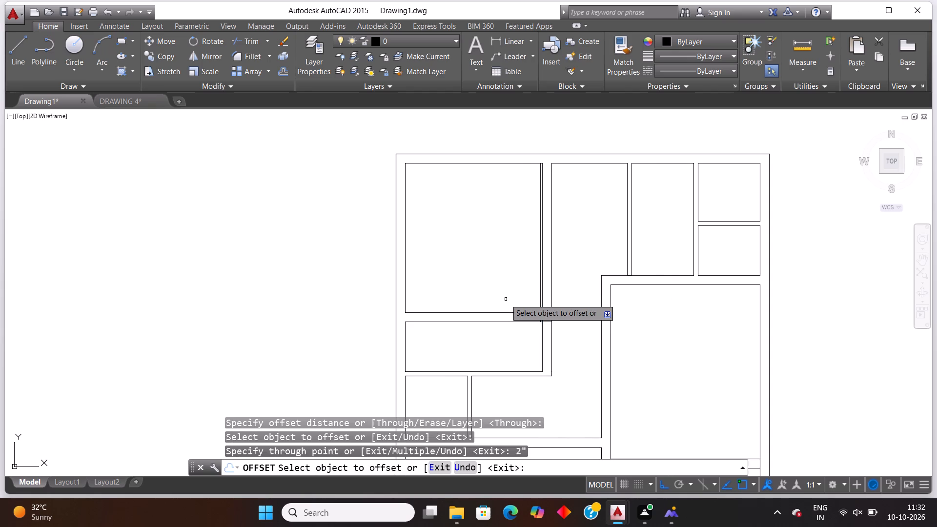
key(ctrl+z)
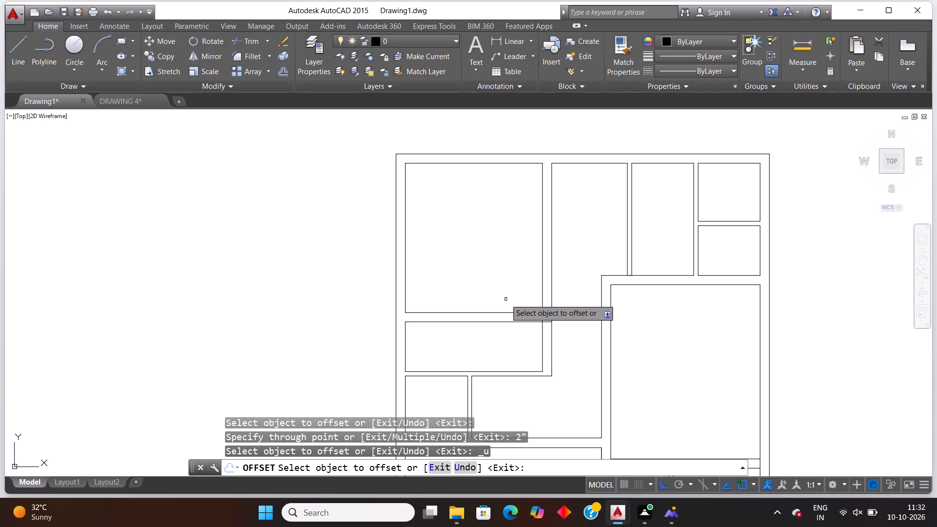
Offset the top-left room's right inner wall line 3" to the left, and offset the new line a further 3' left.
click(543, 269)
text(3")
key(Return)
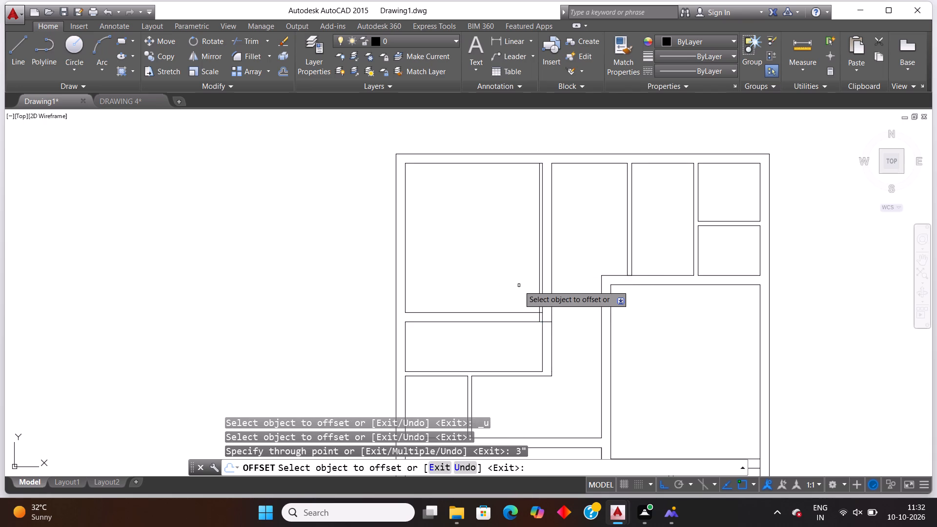
click(538, 285)
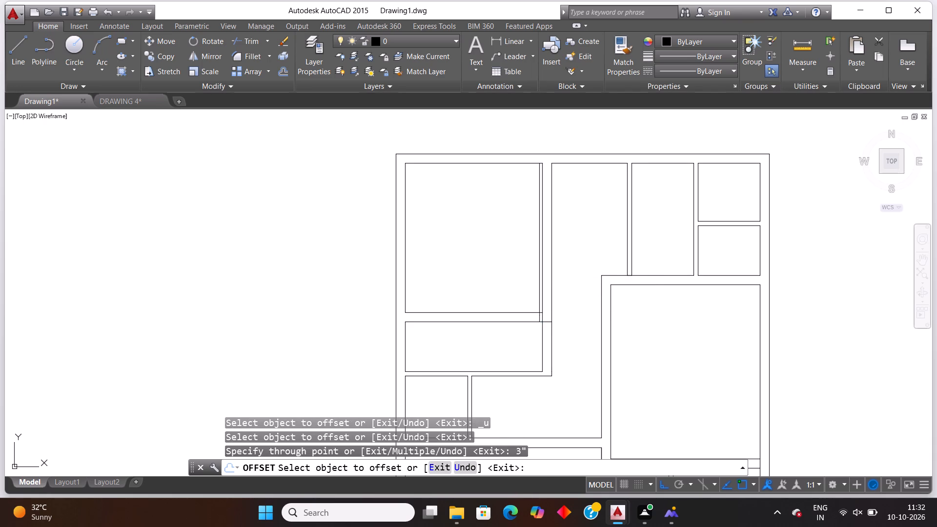
text(3')
key(Return)
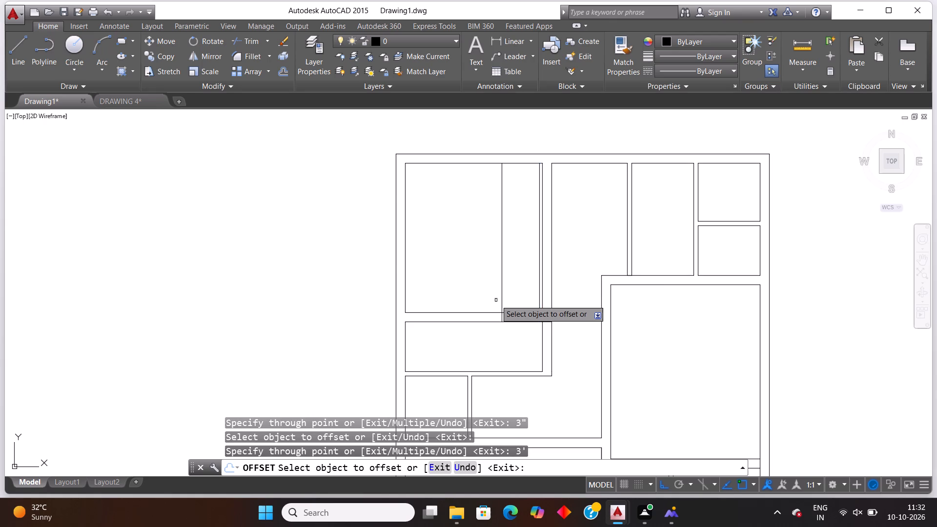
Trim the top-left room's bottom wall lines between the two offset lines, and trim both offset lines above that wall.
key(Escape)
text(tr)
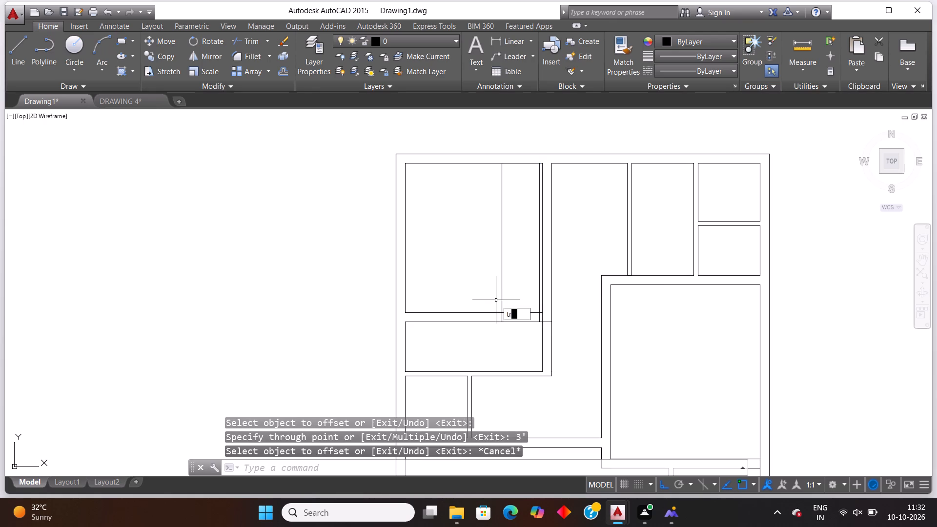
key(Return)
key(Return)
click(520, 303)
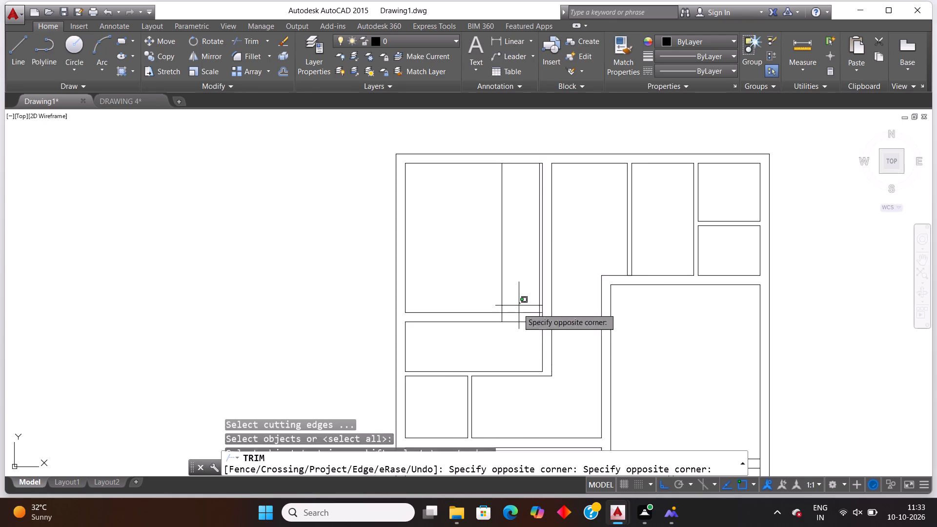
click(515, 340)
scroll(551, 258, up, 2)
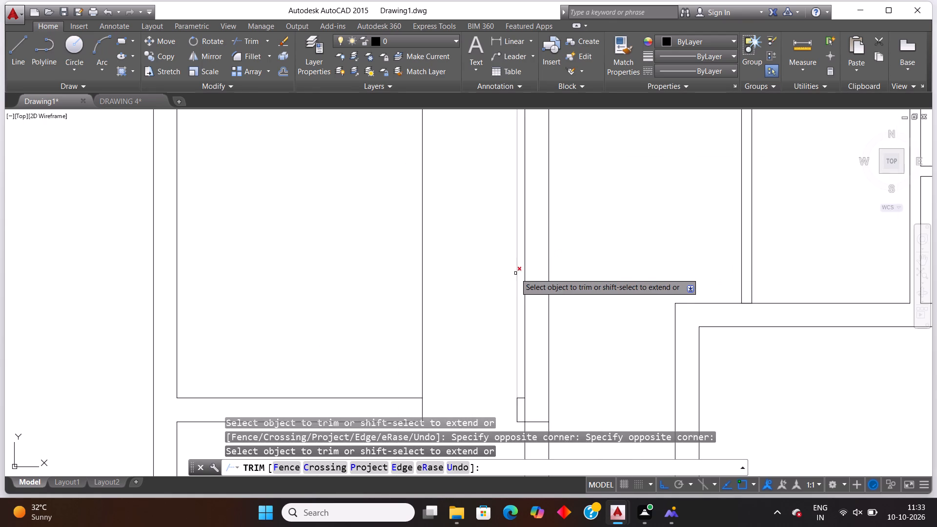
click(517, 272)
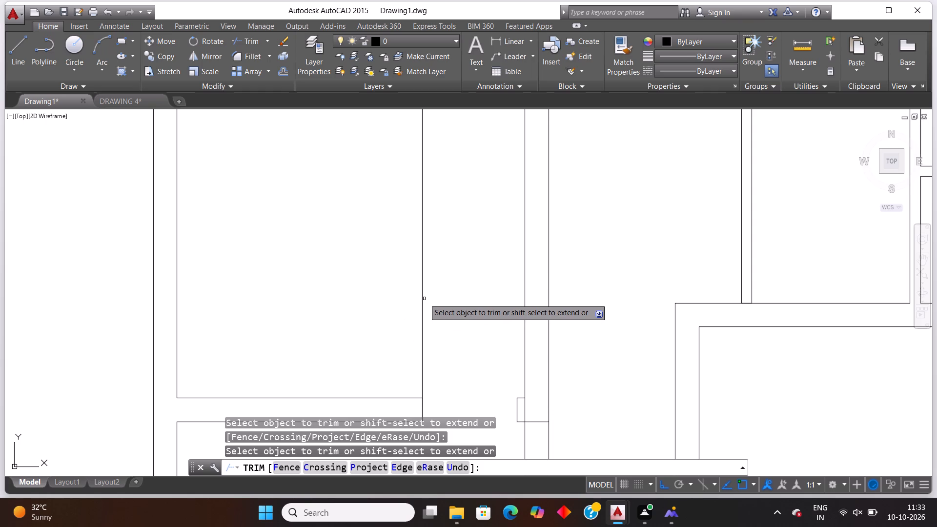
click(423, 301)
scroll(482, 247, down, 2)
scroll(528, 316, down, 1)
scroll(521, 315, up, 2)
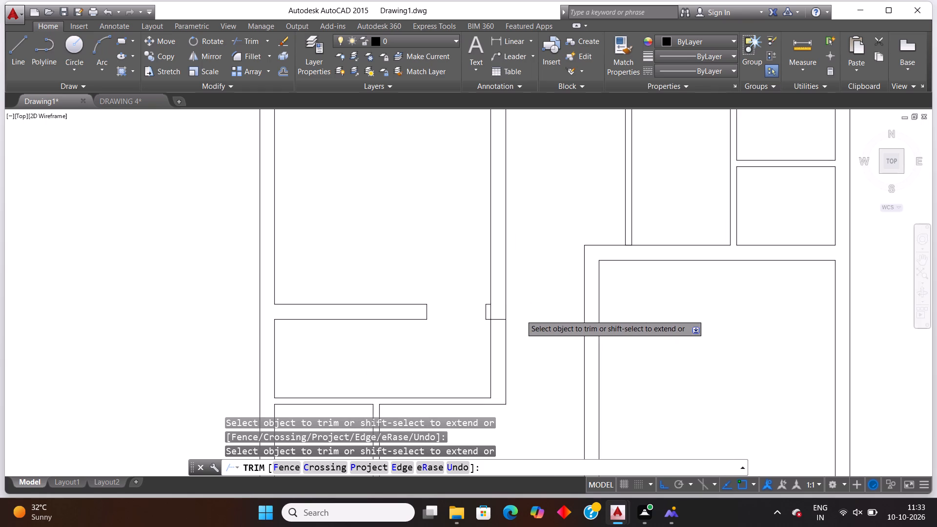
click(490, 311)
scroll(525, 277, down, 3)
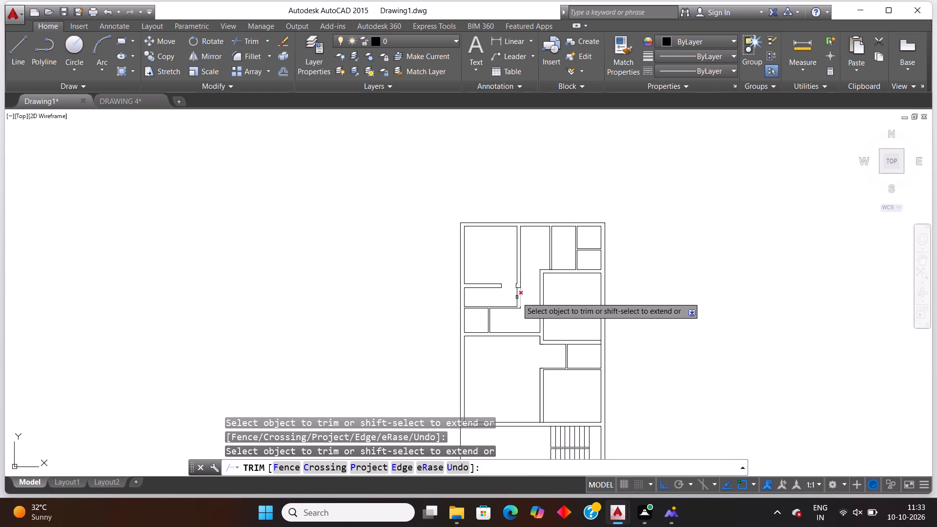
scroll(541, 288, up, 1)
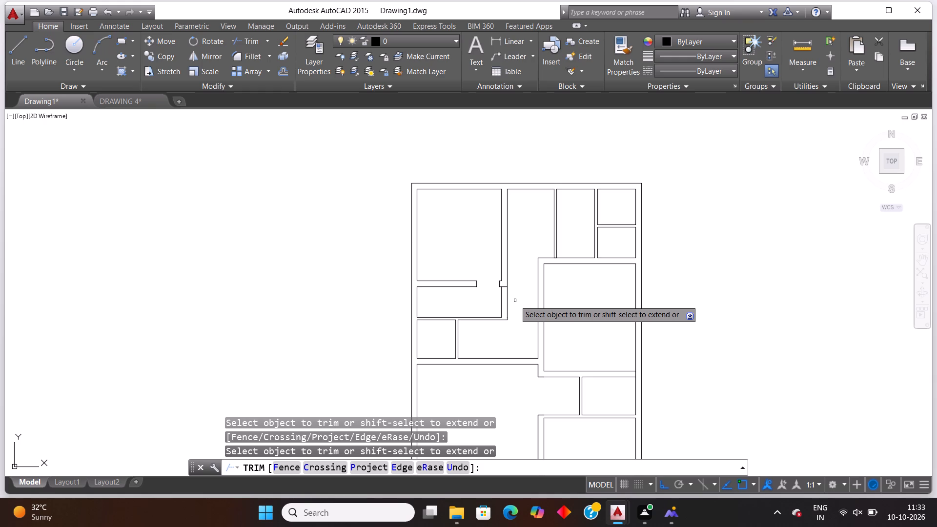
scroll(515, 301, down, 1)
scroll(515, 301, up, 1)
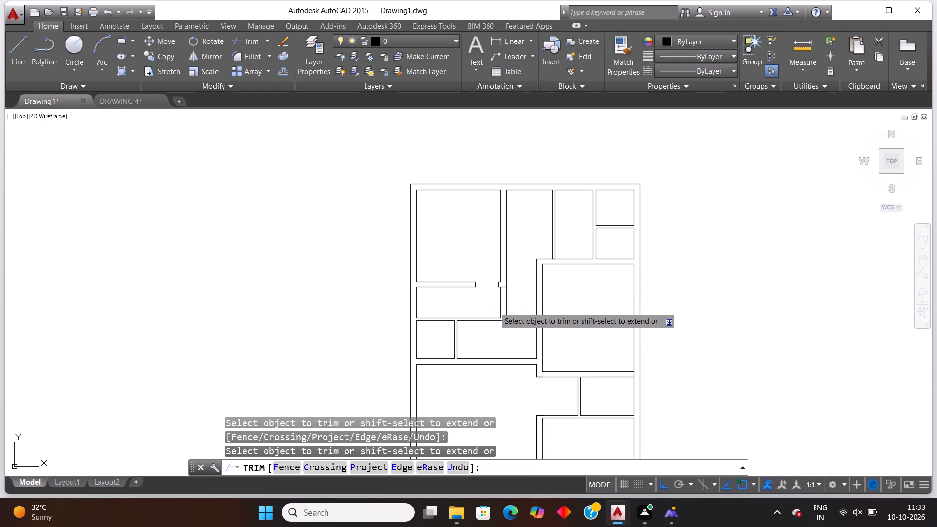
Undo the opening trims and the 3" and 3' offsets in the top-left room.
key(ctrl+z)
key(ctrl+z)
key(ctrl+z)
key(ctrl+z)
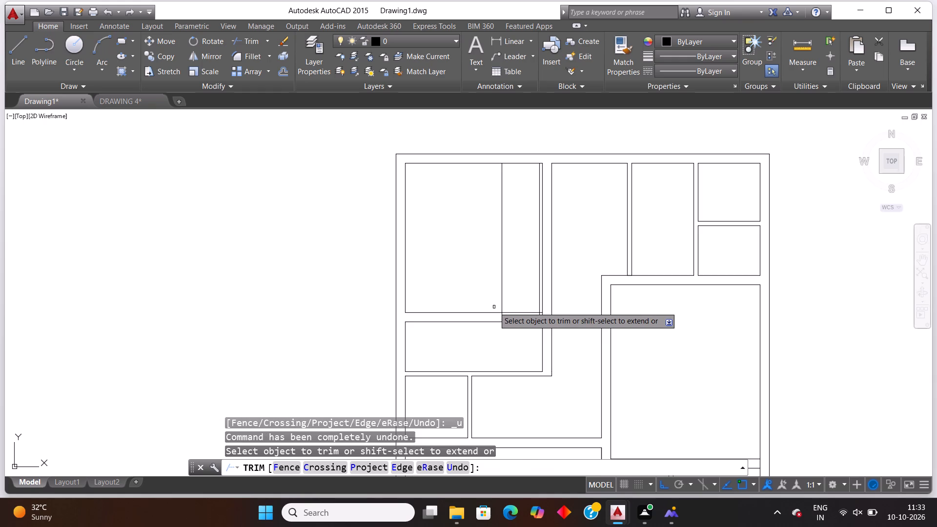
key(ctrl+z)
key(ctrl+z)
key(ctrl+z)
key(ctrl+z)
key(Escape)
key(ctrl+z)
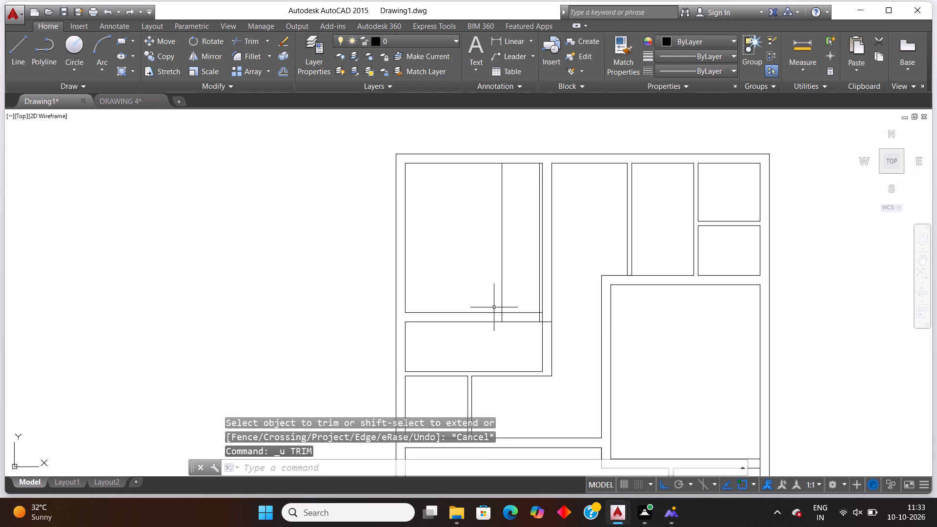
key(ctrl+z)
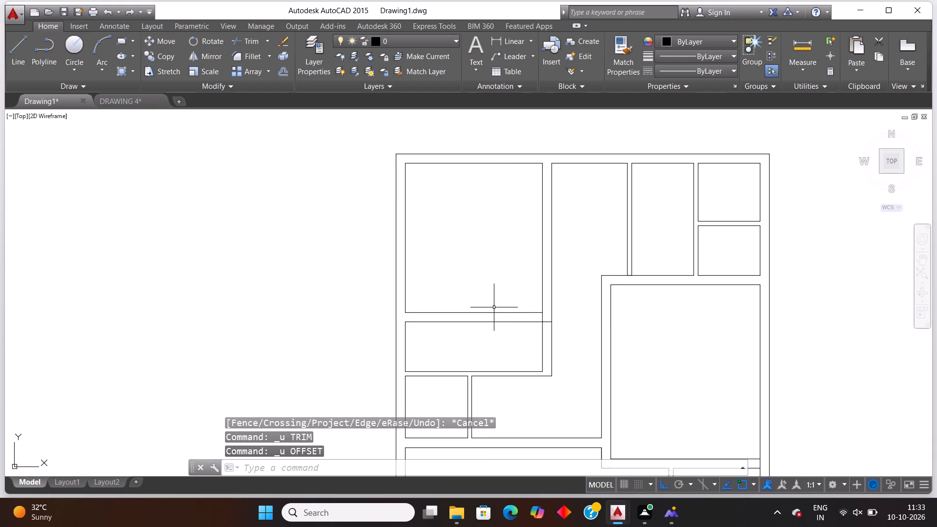
Offset the top-left room's right inner wall line 9" to the left, and offset the new line a further 3' left.
text(off)
scroll(494, 307, up, 1)
scroll(496, 301, down, 5)
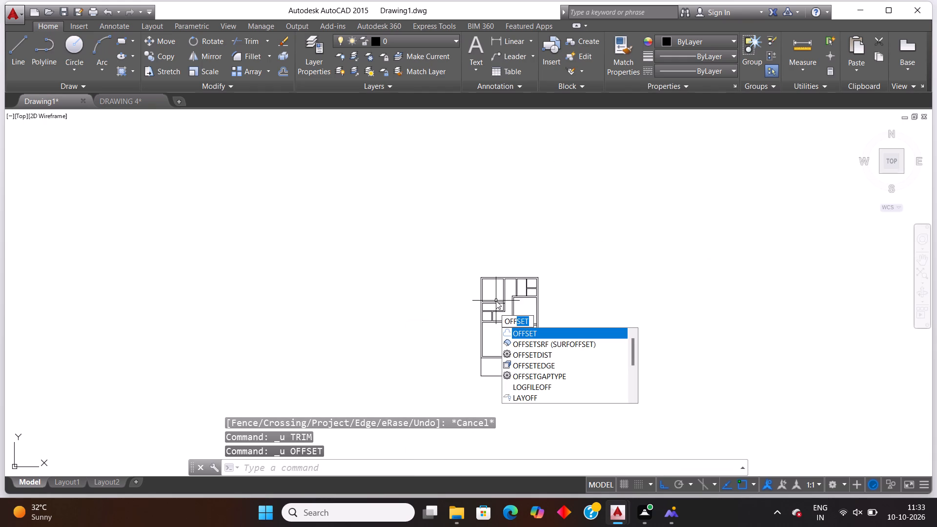
key(Return)
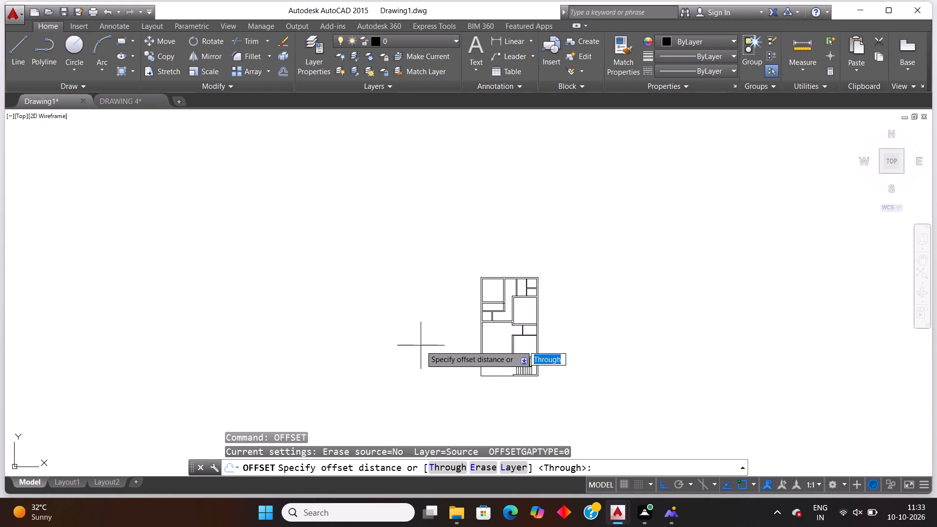
scroll(518, 293, up, 4)
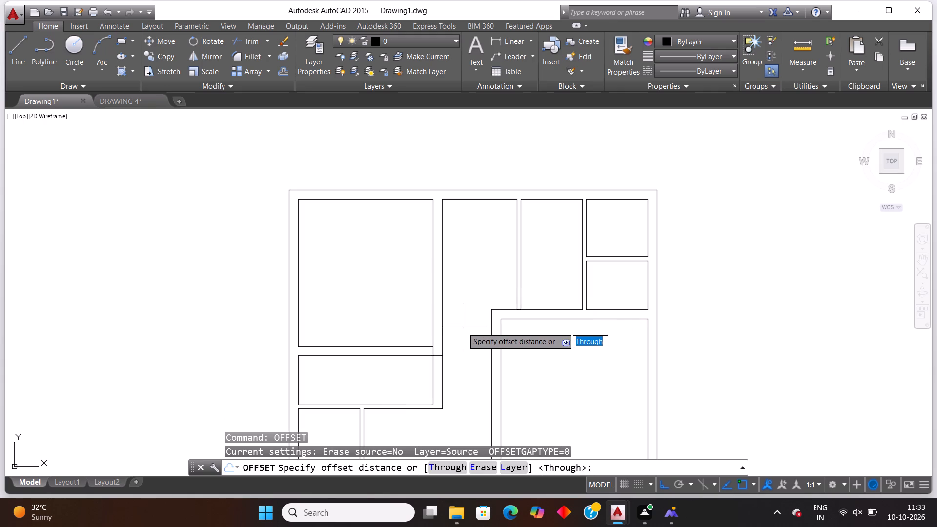
scroll(463, 327, up, 1)
key(Return)
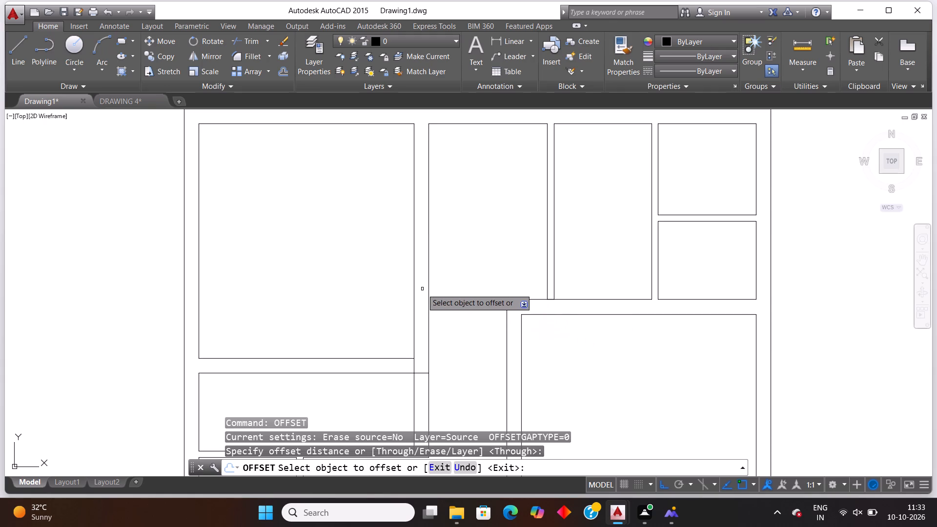
click(415, 259)
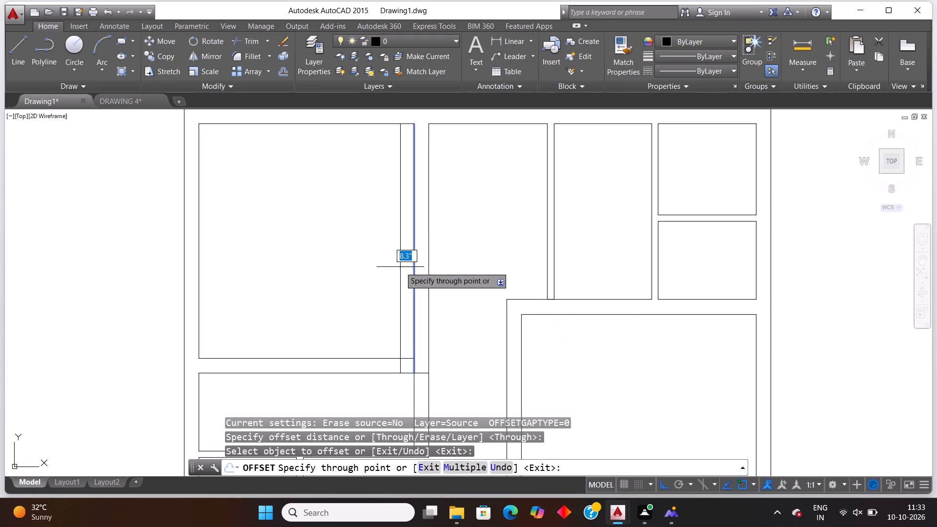
text(9")
key(Return)
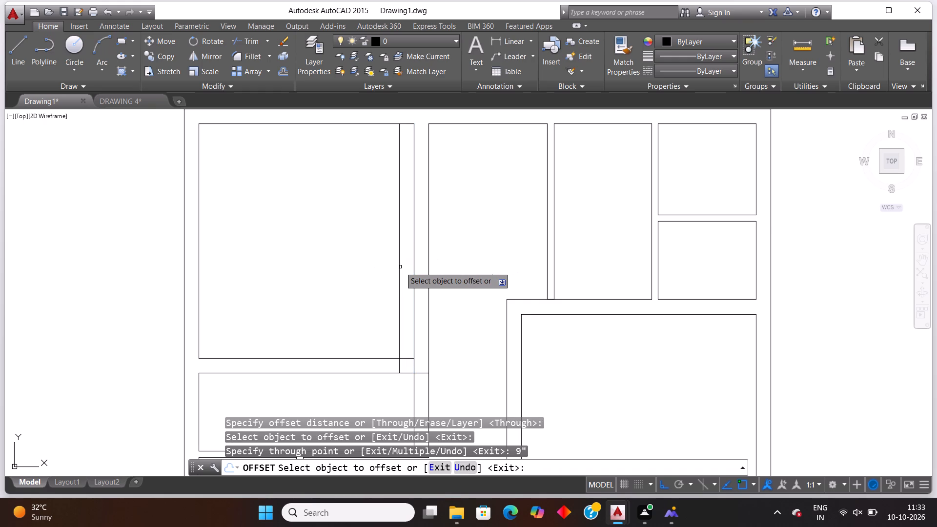
click(399, 267)
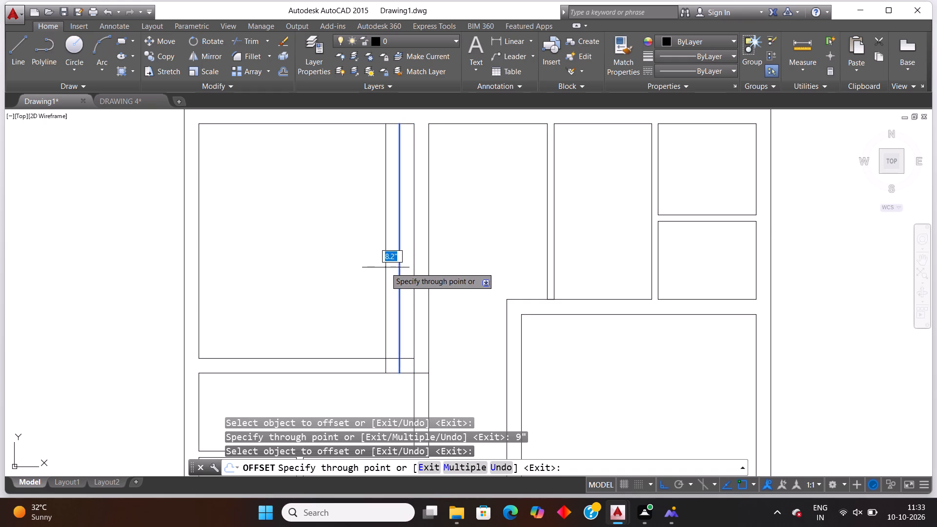
text(3')
key(Return)
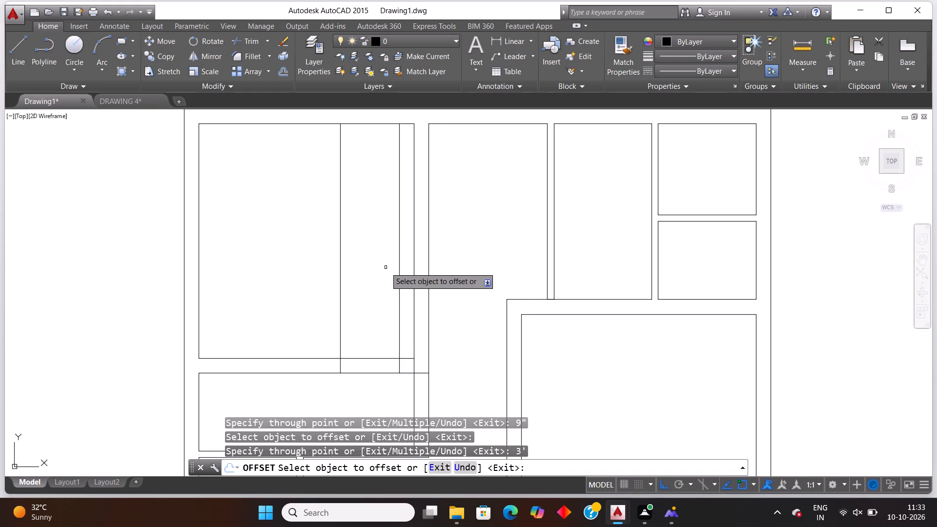
Trim the top-left room's bottom wall lines between the two offset lines, and remove both offset lines above that wall.
key(Escape)
text(tr)
key(Return)
key(Return)
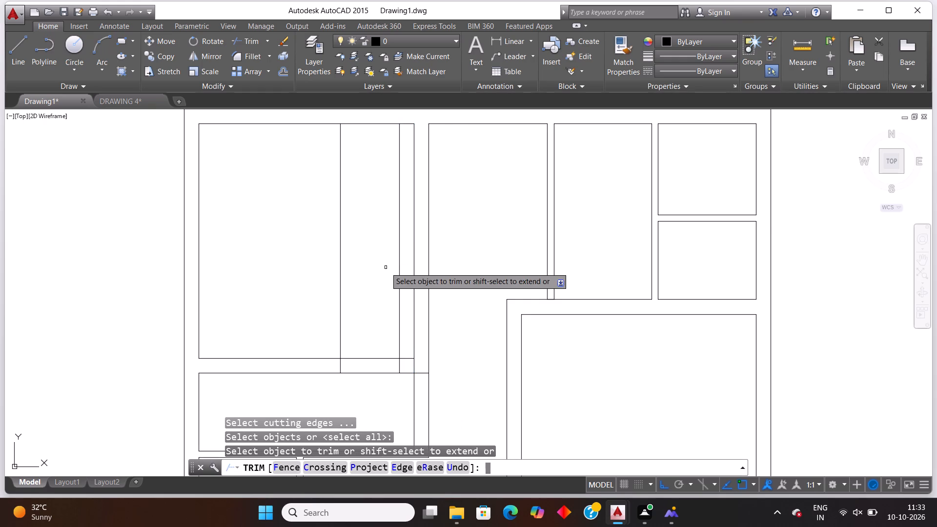
click(378, 330)
click(380, 394)
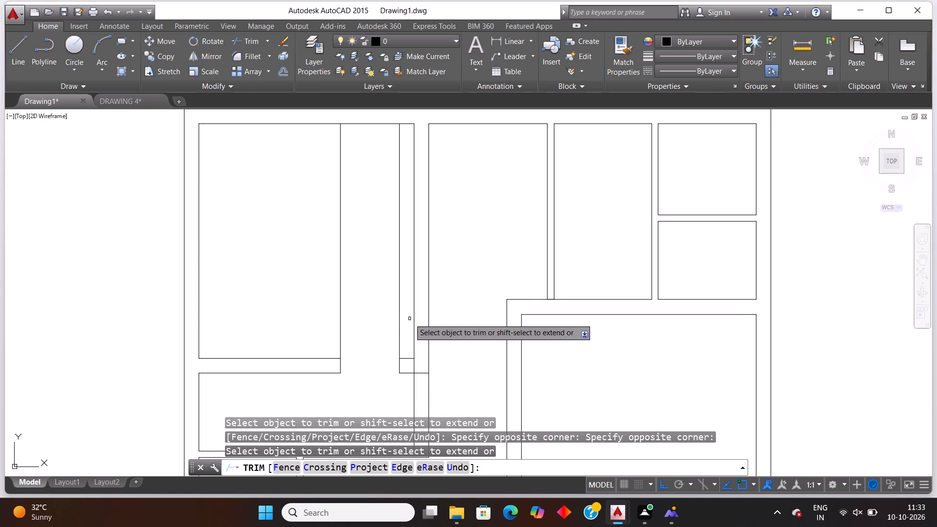
click(398, 315)
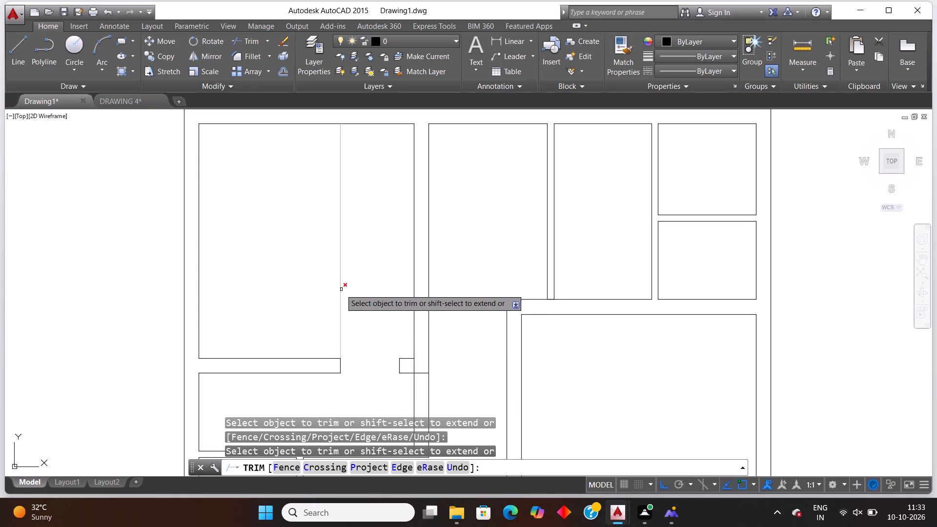
click(341, 290)
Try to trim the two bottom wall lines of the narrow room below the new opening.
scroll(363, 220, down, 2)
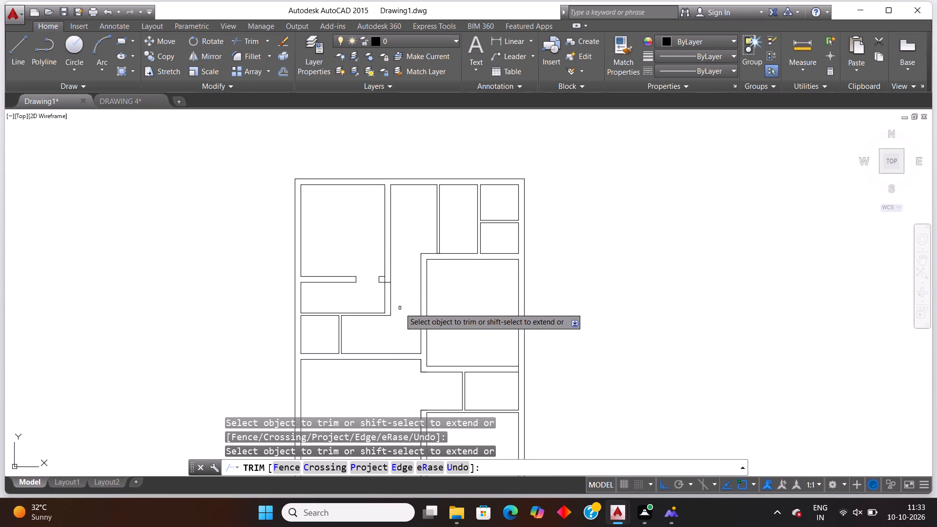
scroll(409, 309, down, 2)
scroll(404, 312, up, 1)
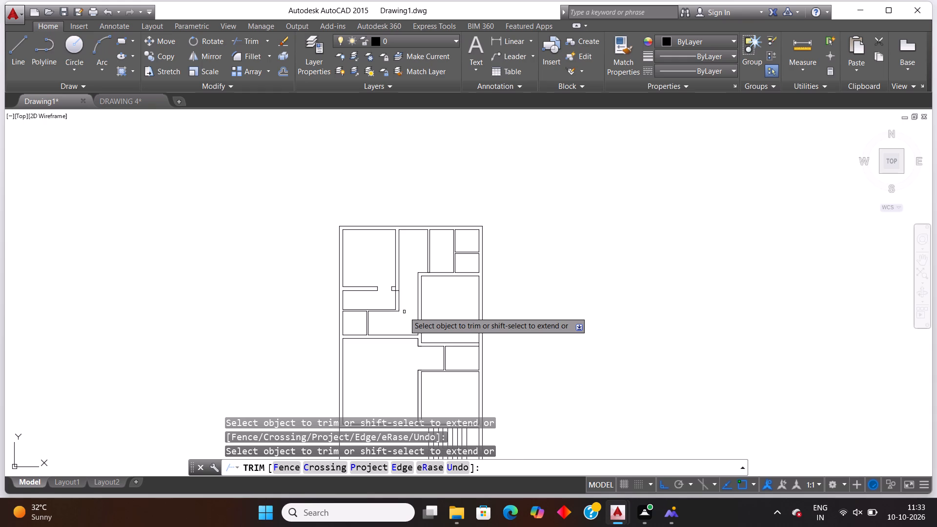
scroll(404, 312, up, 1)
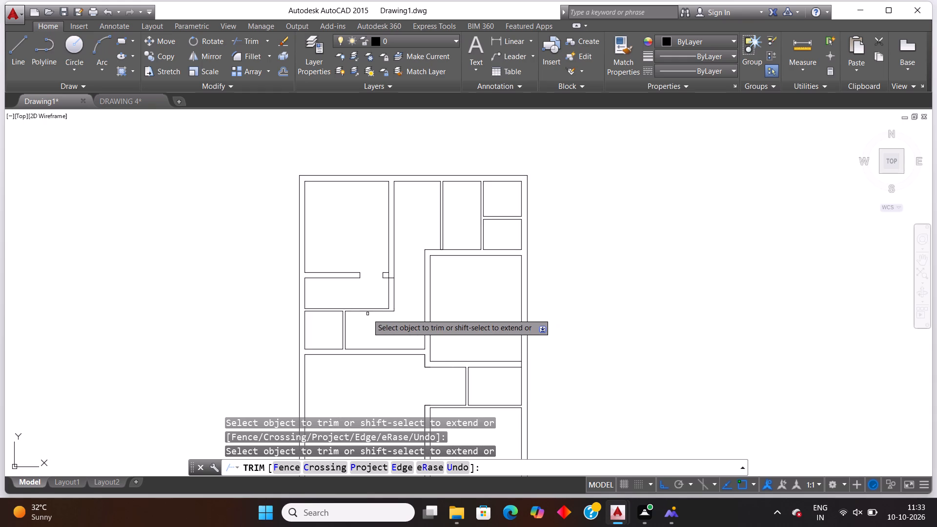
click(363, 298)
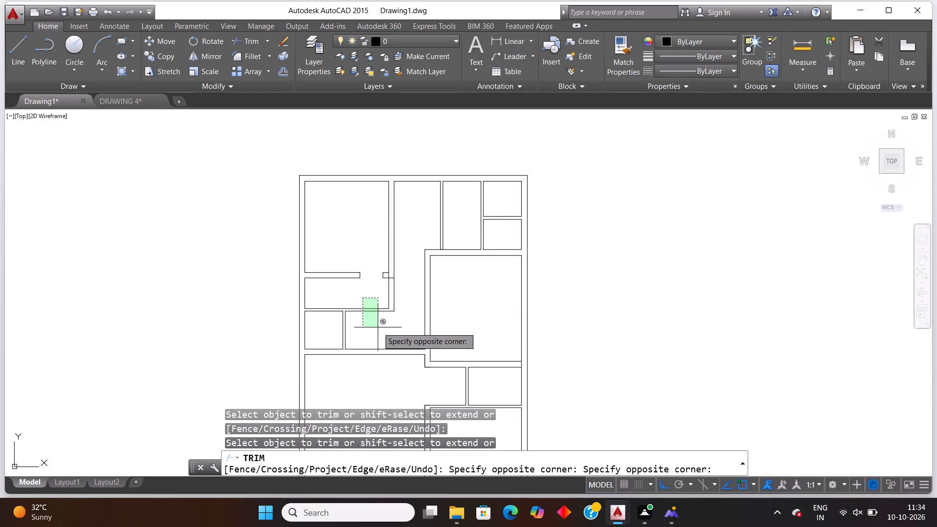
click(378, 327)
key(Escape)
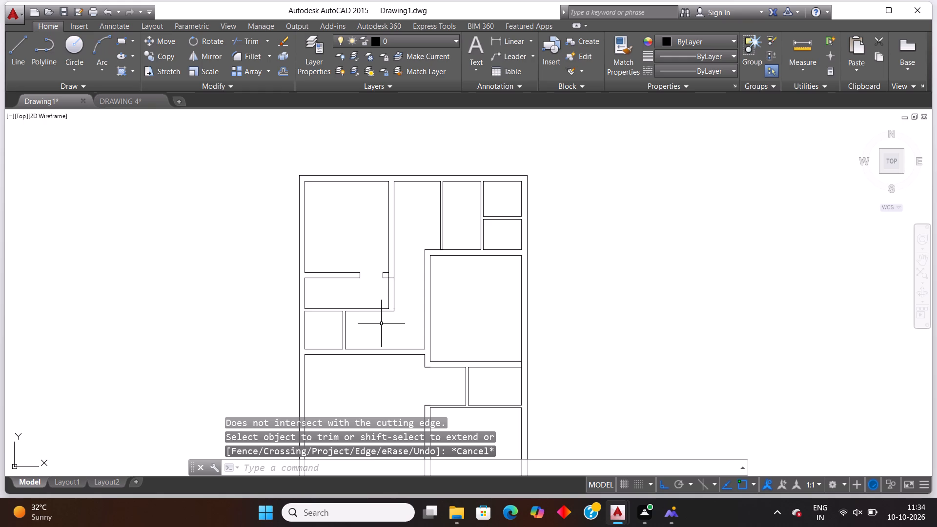
Erase the right inner wall line of the narrow room below the top-left room.
click(387, 289)
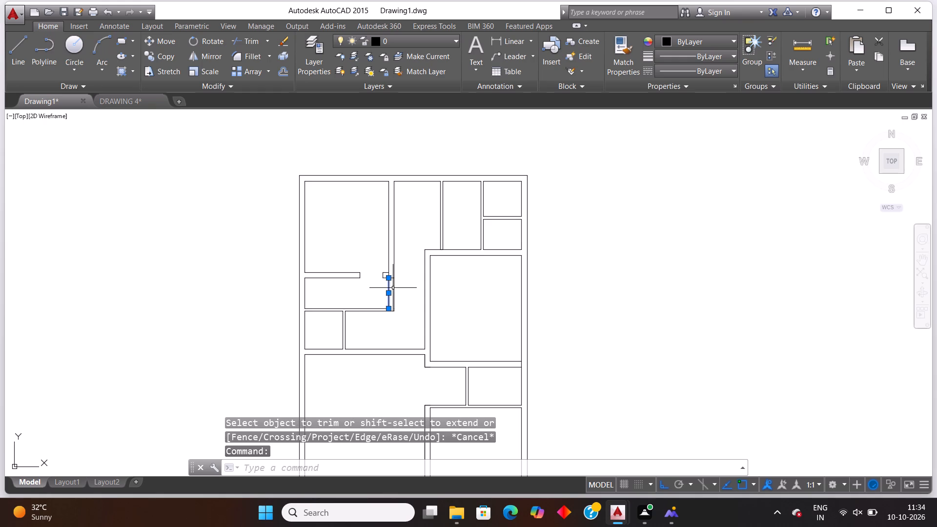
key(Delete)
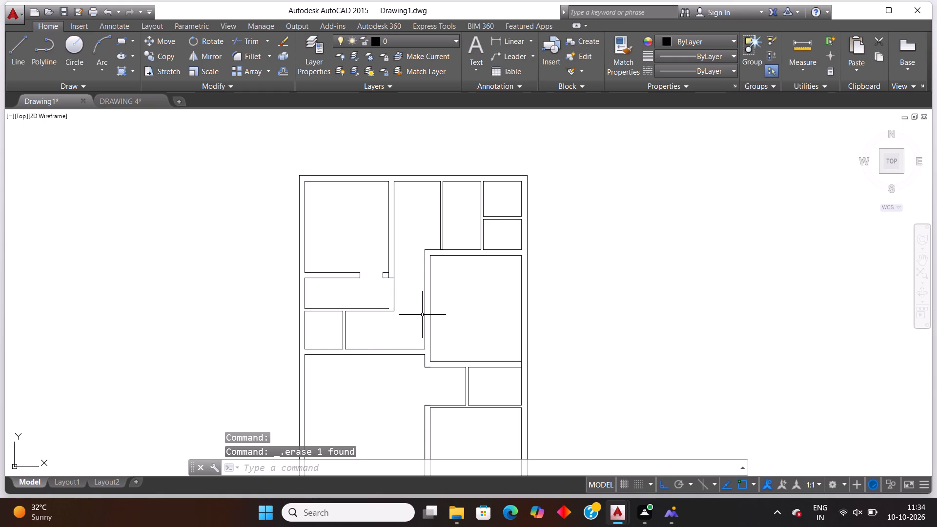
Trim the short vertical piece crossing the wall stub right of the opening, and the outer vertical wall line below that stub.
text(tr)
key(Return)
key(Return)
scroll(401, 267, up, 2)
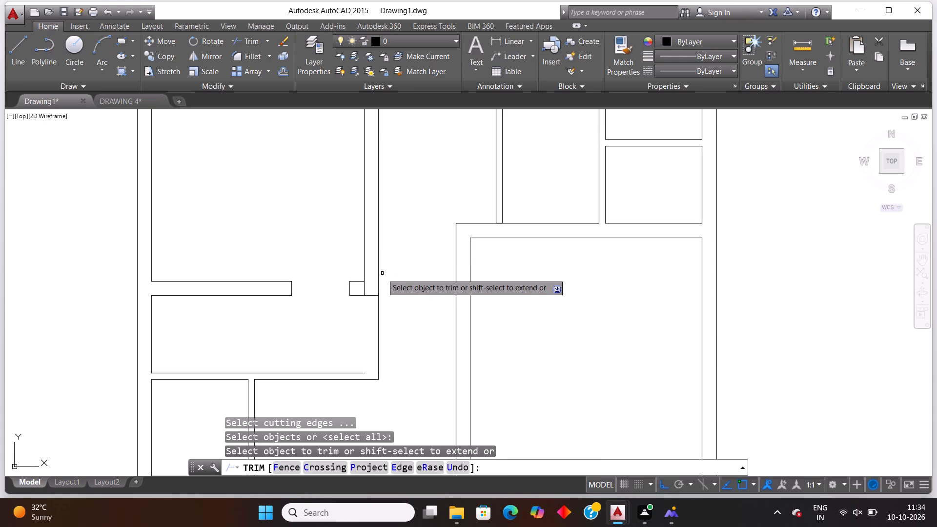
click(363, 289)
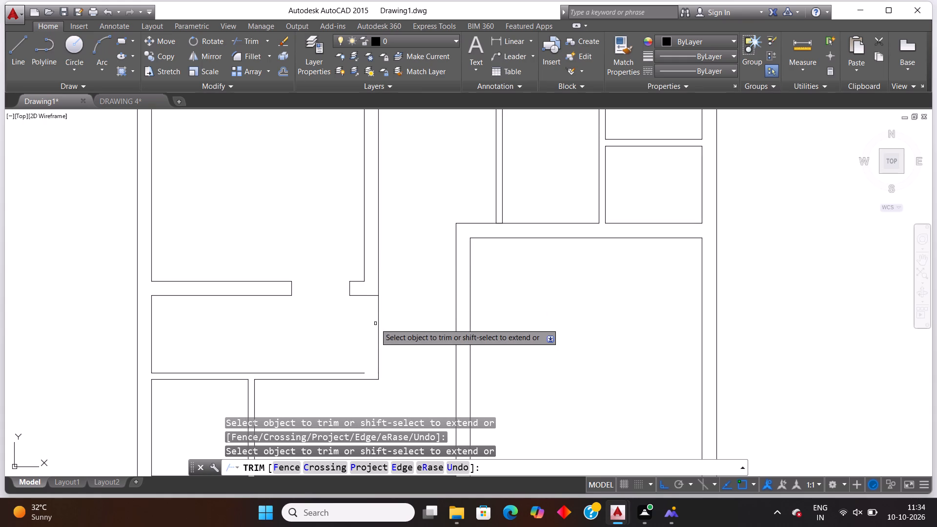
click(379, 322)
scroll(404, 304, down, 2)
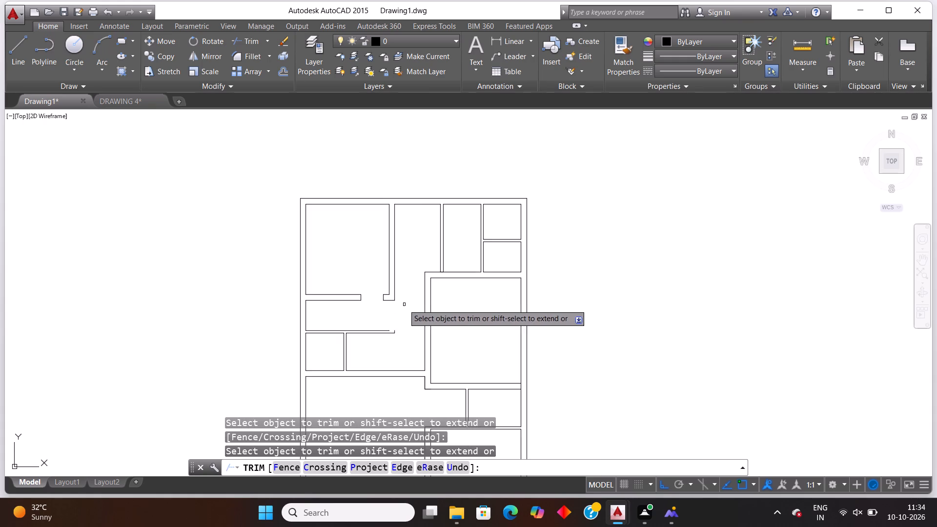
scroll(395, 343, up, 1)
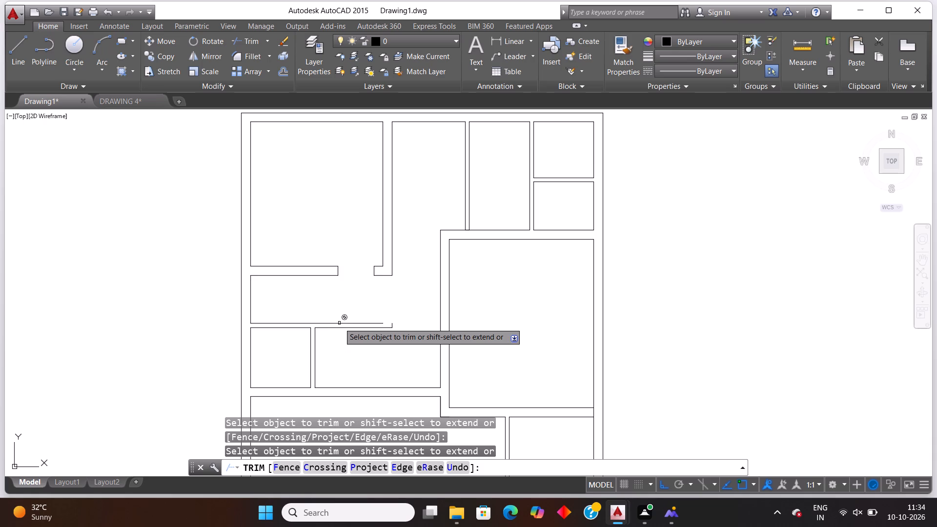
Extend the small room's right outer wall line up to the top-left room's bottom wall and down across the wall below.
key(Escape)
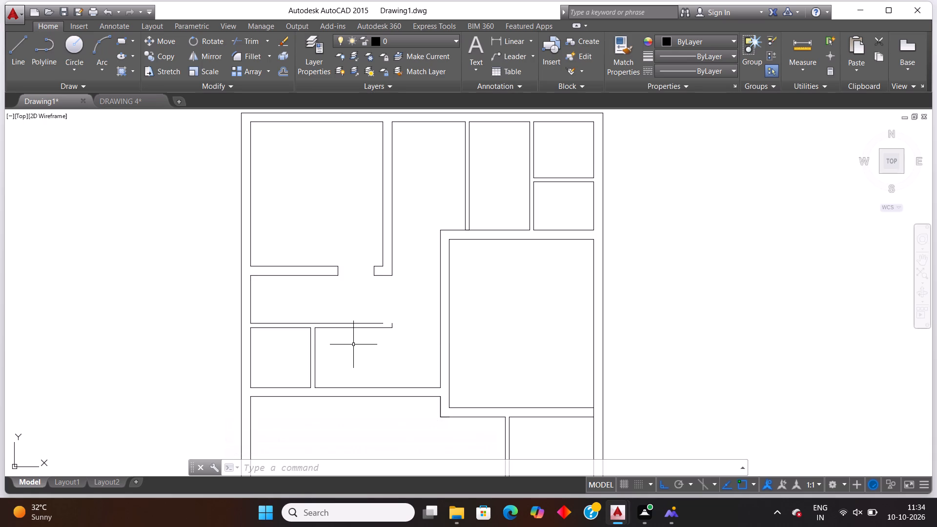
text(ex)
key(Return)
key(Return)
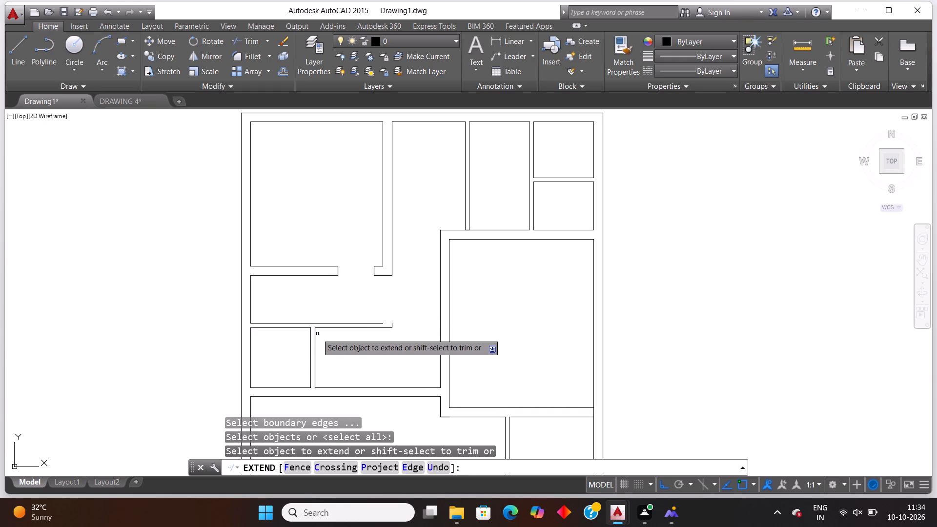
click(316, 336)
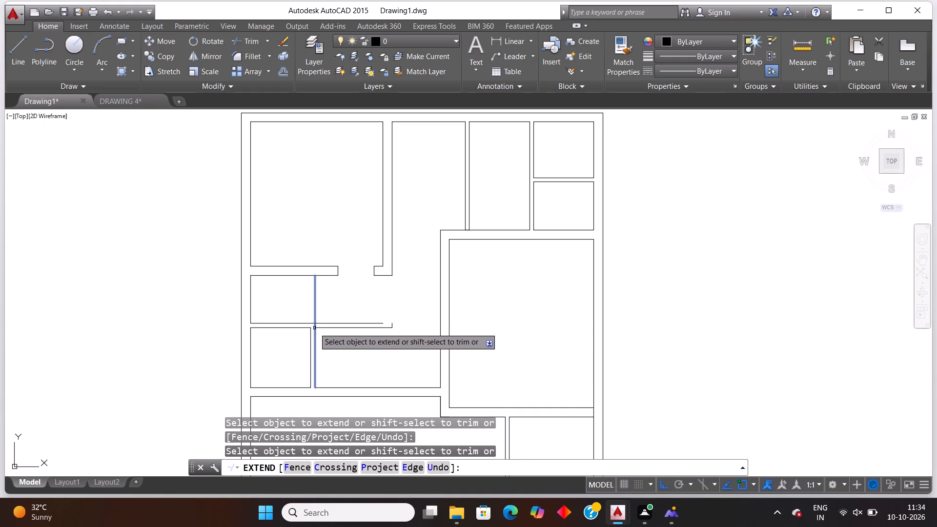
click(314, 328)
click(314, 372)
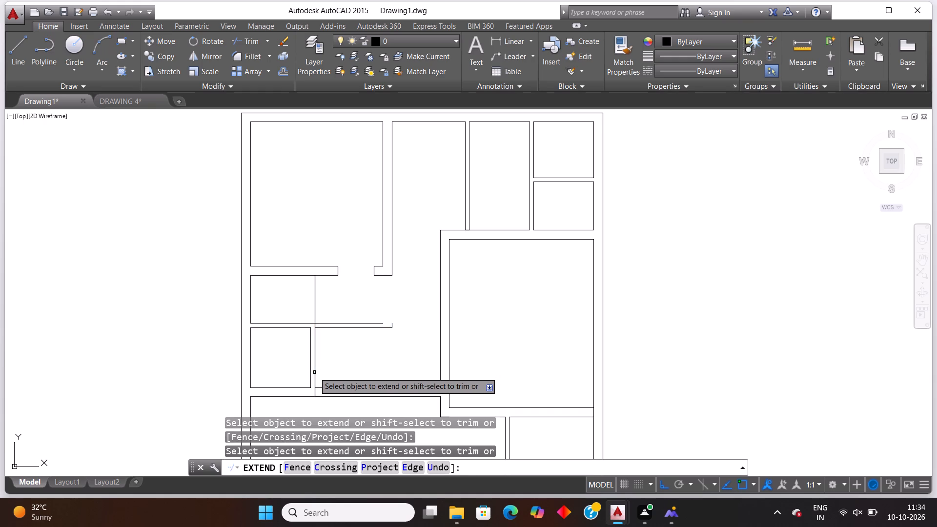
key(Escape)
Trim and erase the two horizontal wall lines running right from the small room's extended outer wall line.
text(tr)
key(Return)
key(Return)
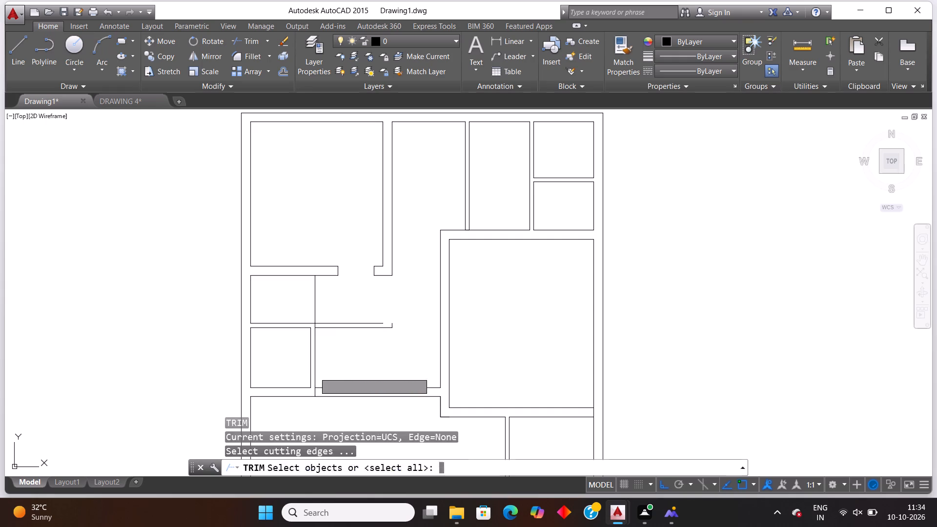
click(343, 307)
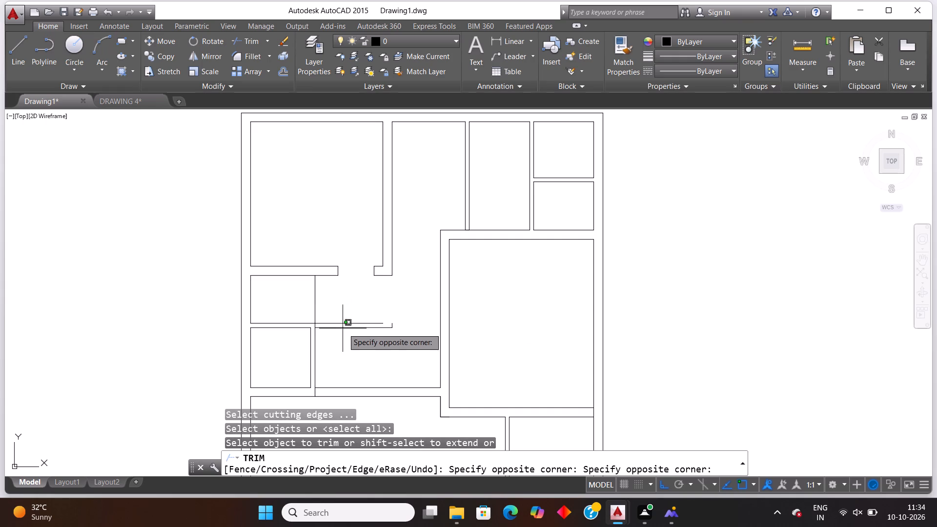
click(370, 345)
scroll(367, 317, down, 1)
click(352, 324)
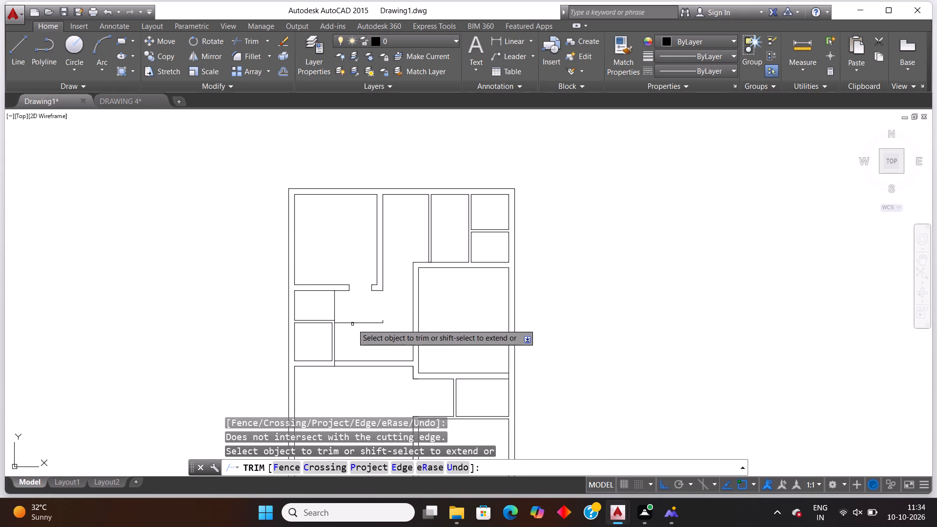
click(352, 323)
key(Escape)
click(352, 323)
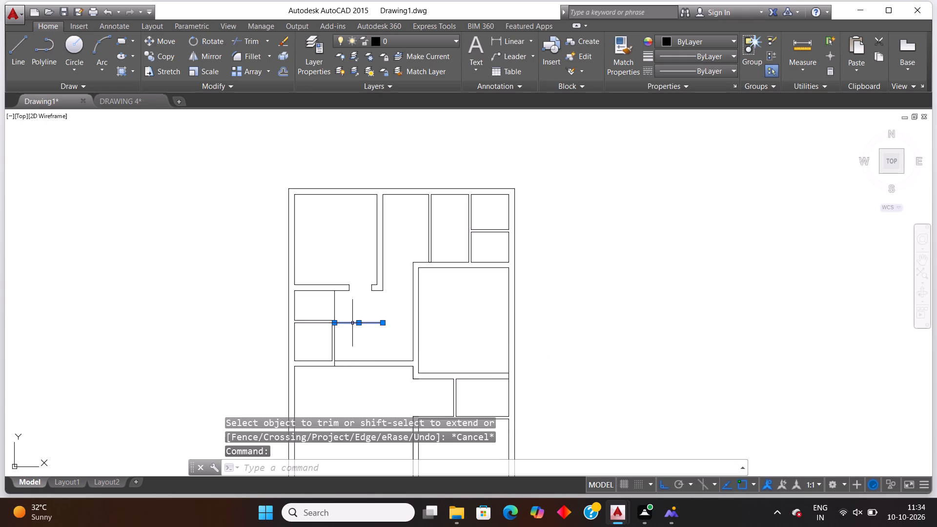
key(Delete)
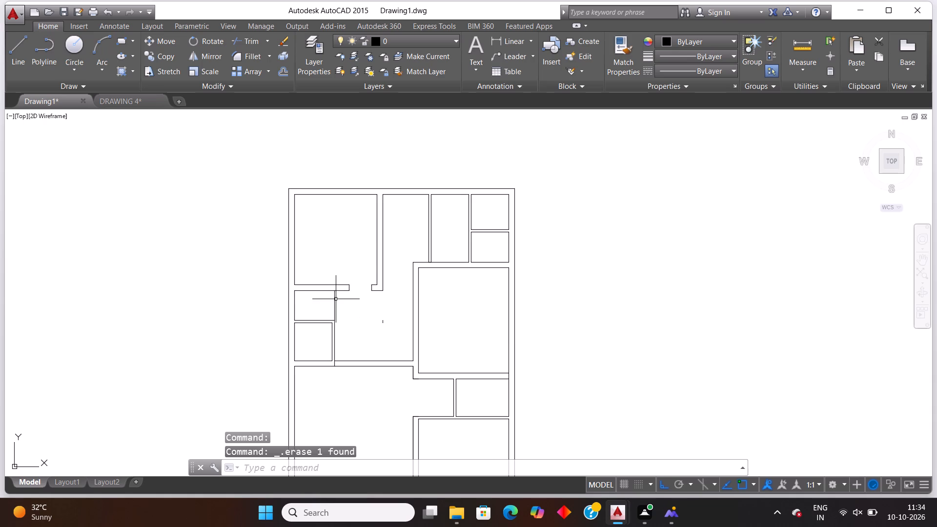
Trim the extended wall line above the small room's top wall and where it crosses the wall below the room.
key(Escape)
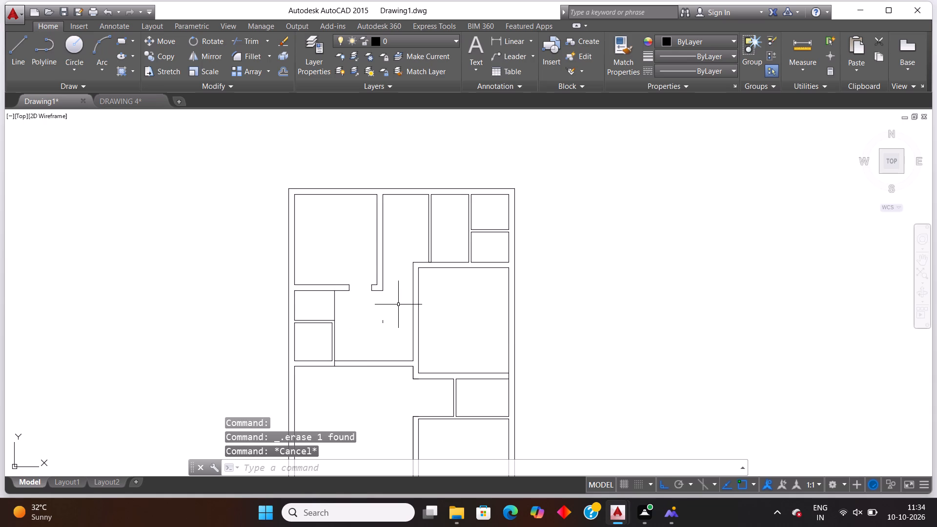
text(tr)
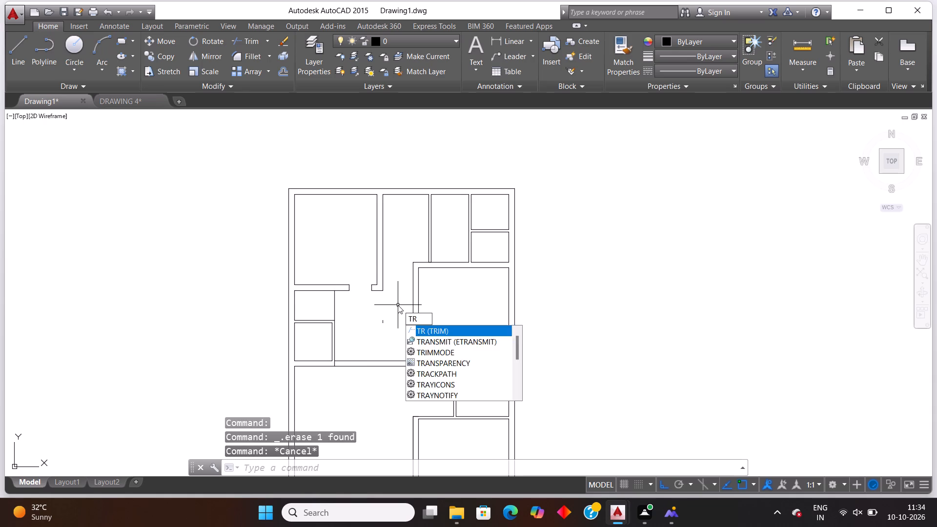
key(Return)
key(Return)
click(351, 308)
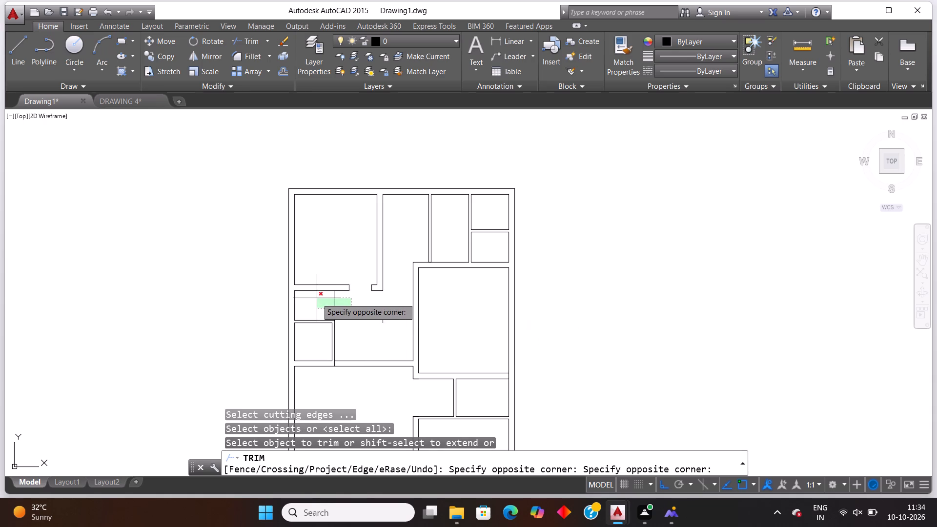
click(317, 298)
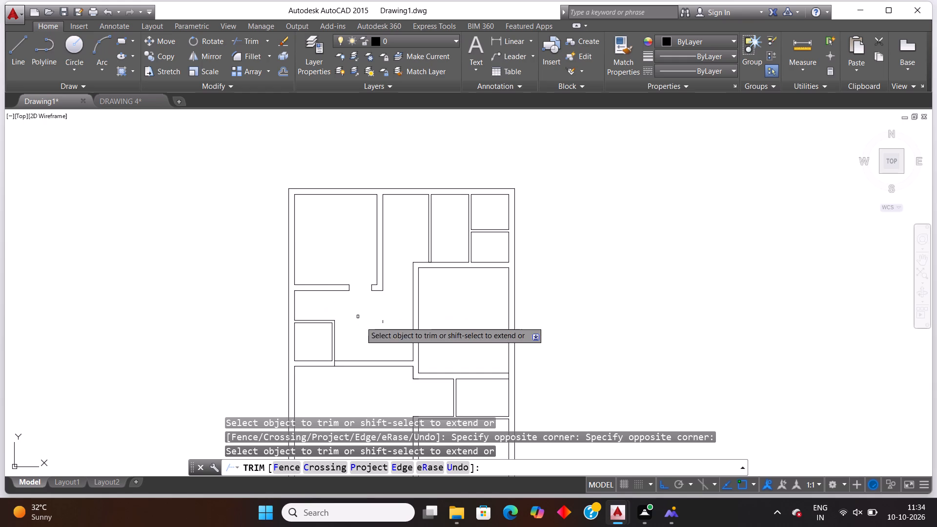
scroll(359, 338, down, 1)
scroll(351, 355, up, 2)
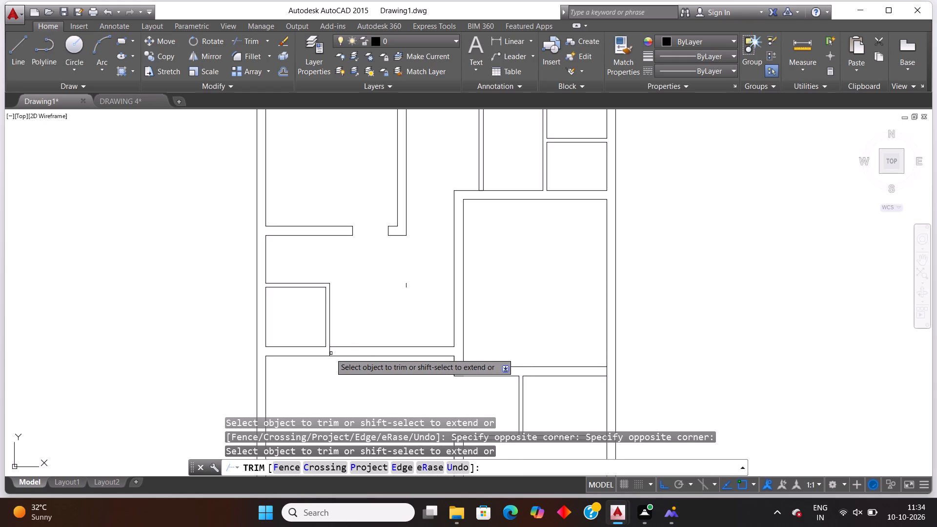
click(330, 351)
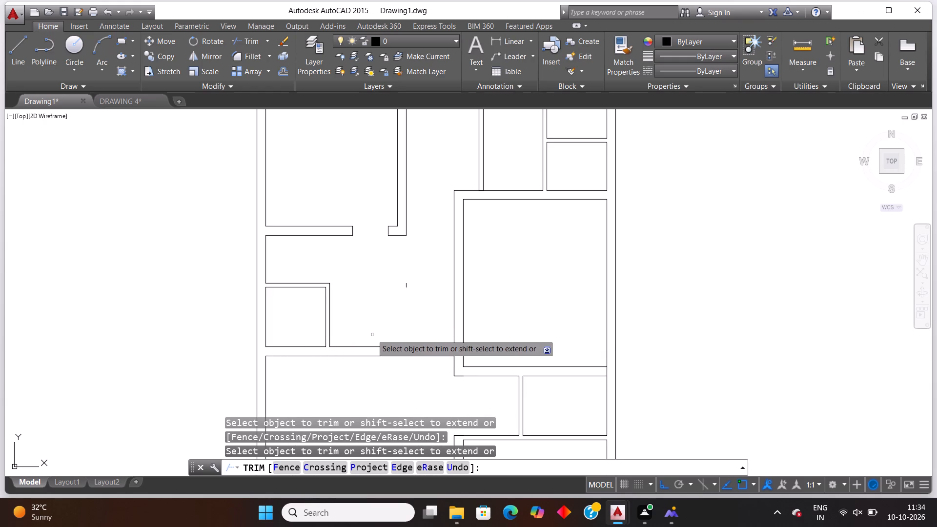
scroll(372, 335, down, 2)
key(Escape)
Erase the leftover short vertical line below the wall stub beside the top-left room's opening.
scroll(409, 328, up, 2)
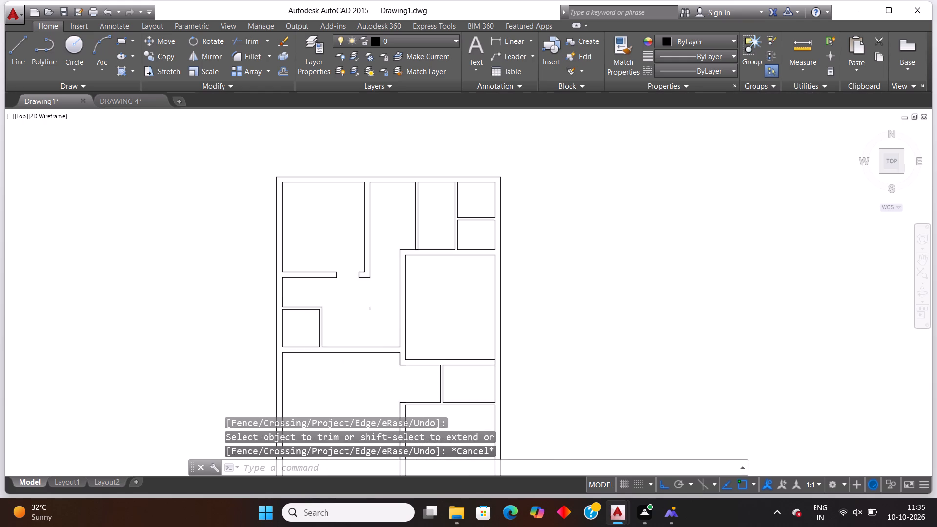
scroll(386, 324, up, 1)
click(348, 299)
click(329, 276)
key(Delete)
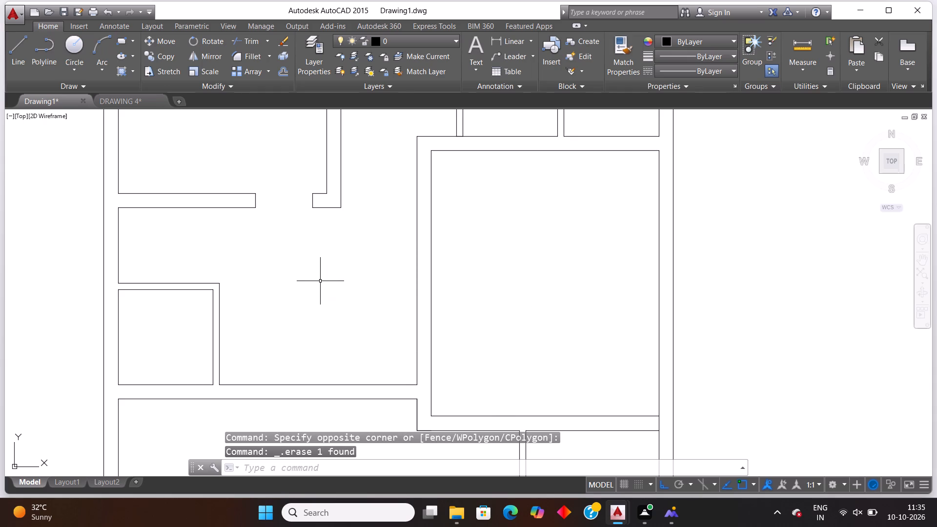
Extend the small room's inner top wall line to the outer line of its right wall.
scroll(394, 254, down, 2)
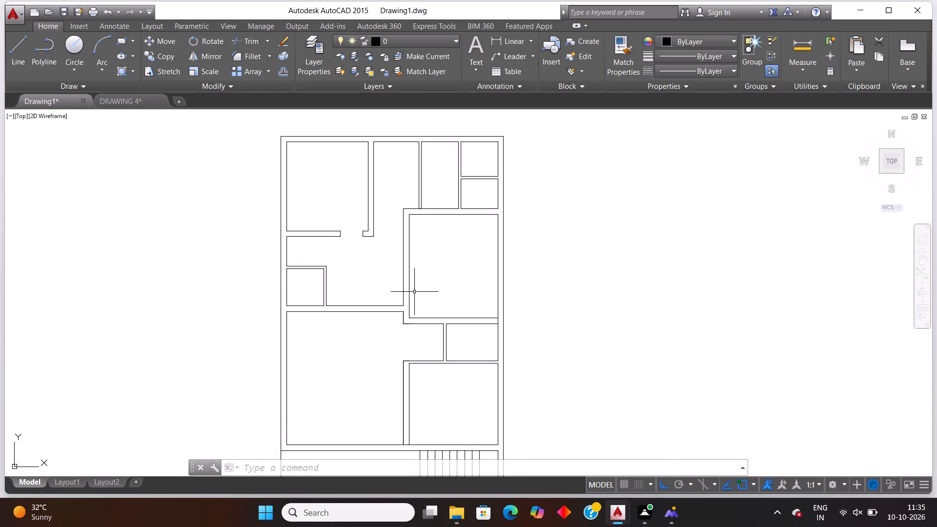
scroll(416, 276, down, 2)
scroll(381, 286, up, 1)
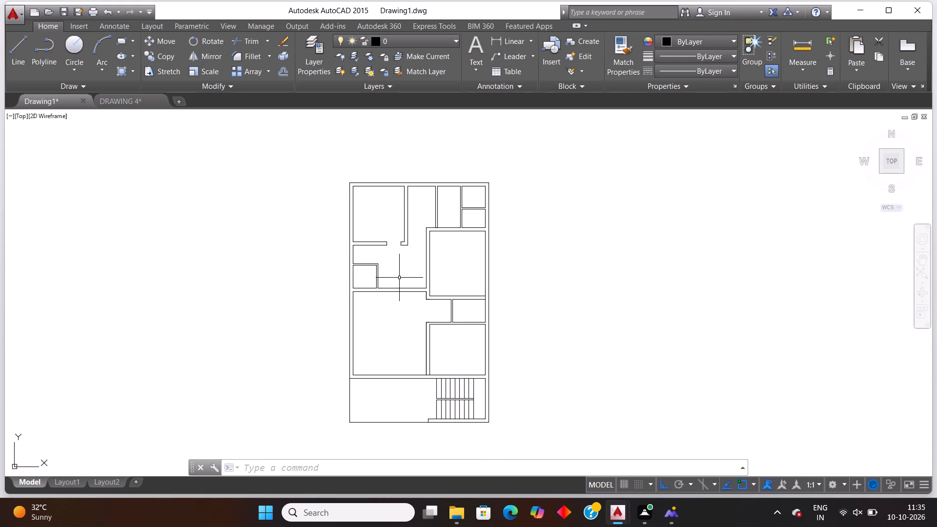
scroll(410, 276, down, 1)
scroll(409, 272, up, 2)
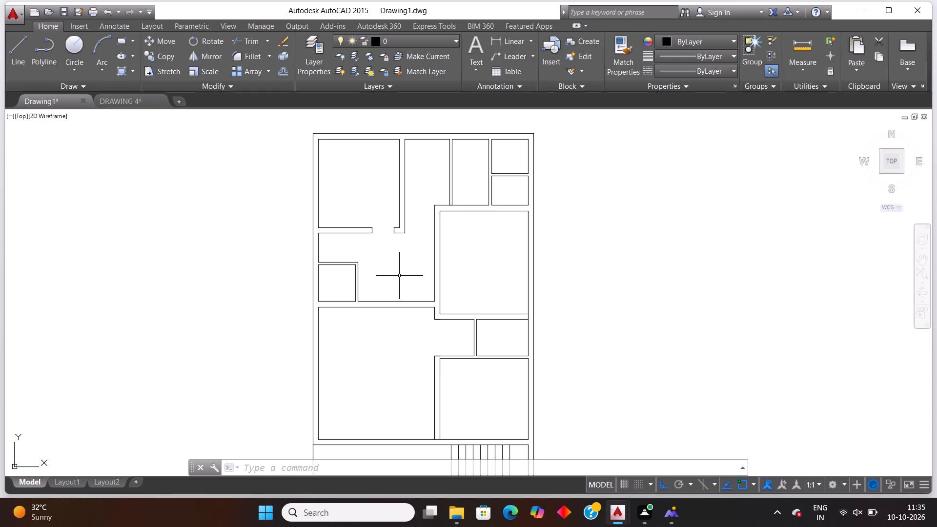
scroll(399, 276, up, 1)
text(ex)
key(Return)
key(Return)
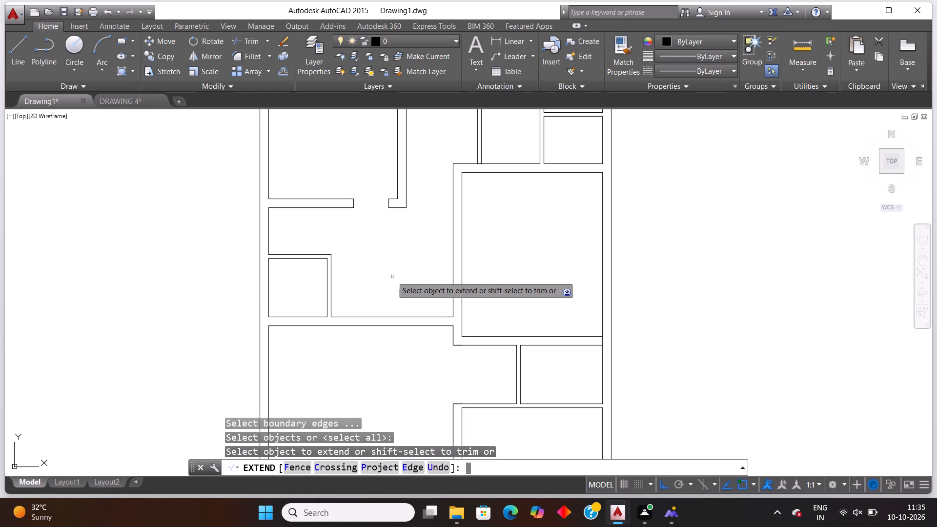
click(319, 258)
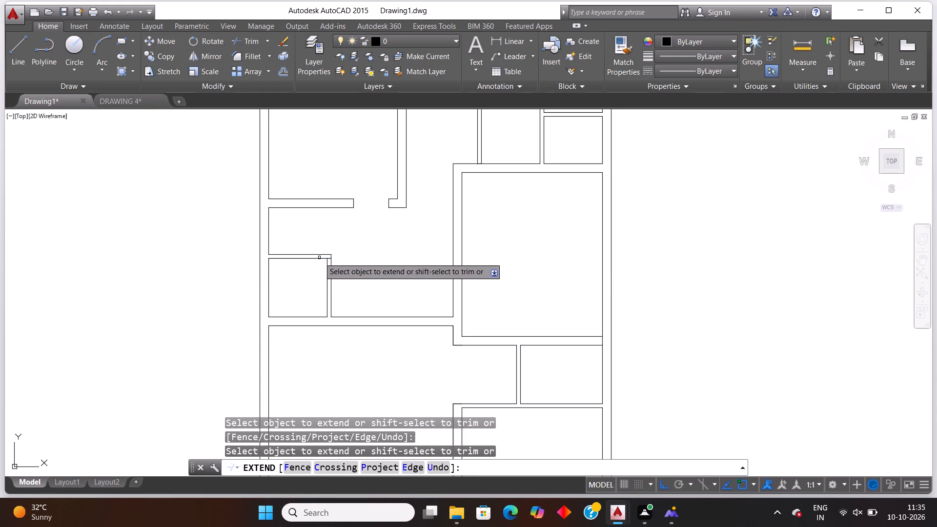
key(Escape)
Offset the small room's inner top wall line 9" down, and offset that new line 2'6" further down.
key(o)
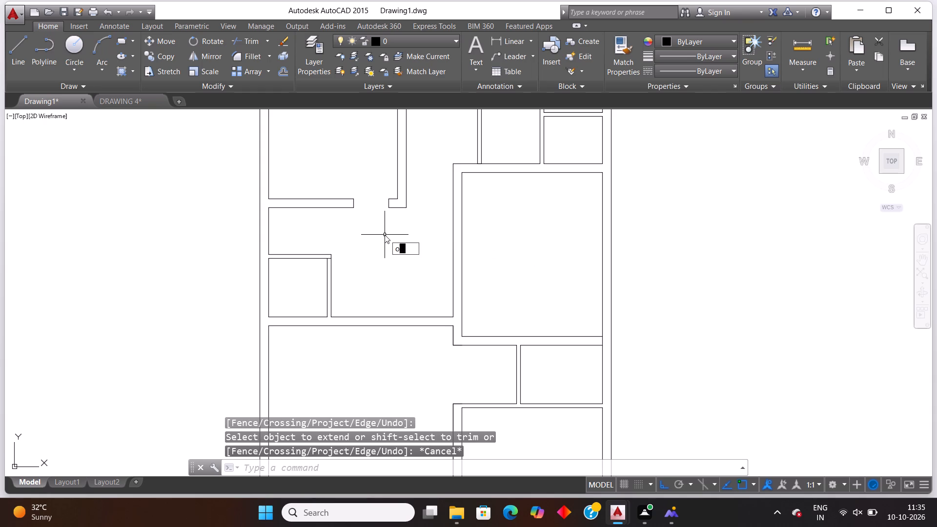
text(ff)
key(Return)
key(Return)
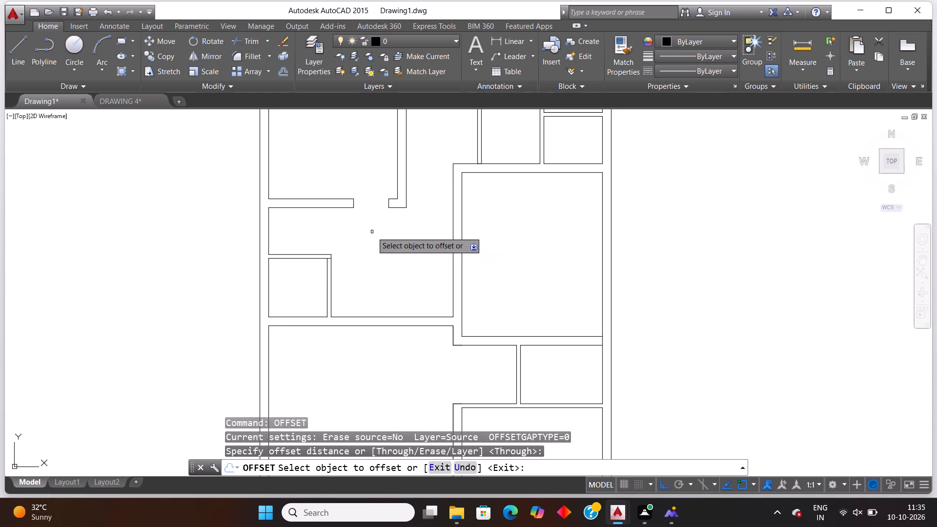
click(320, 258)
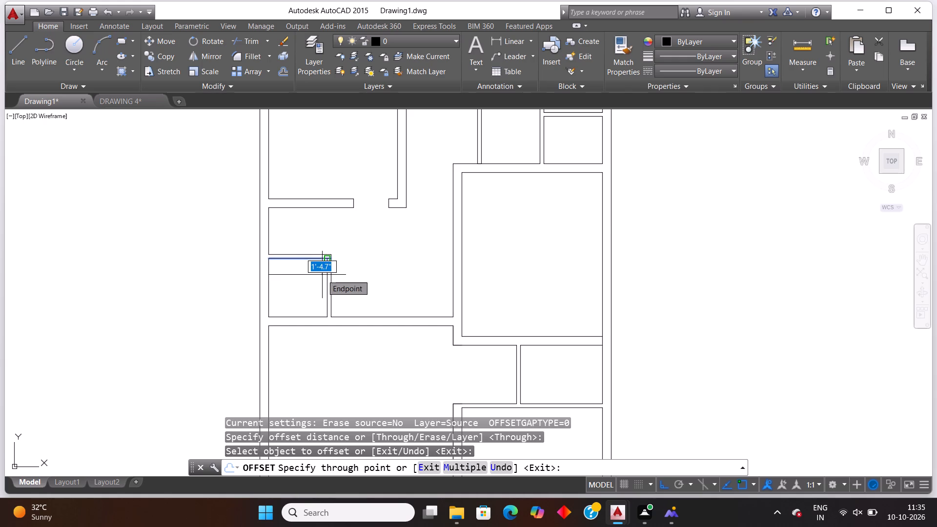
text(9")
key(Return)
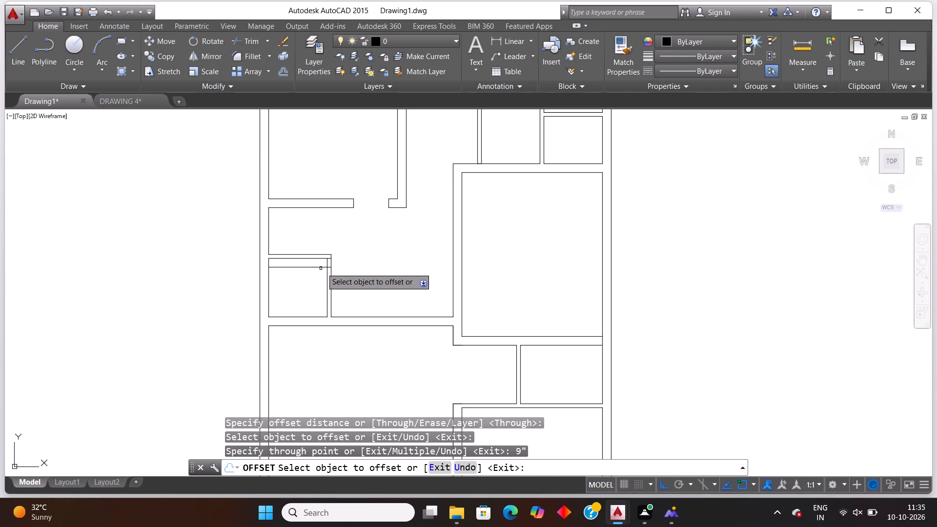
click(322, 268)
text(2'6")
key(Return)
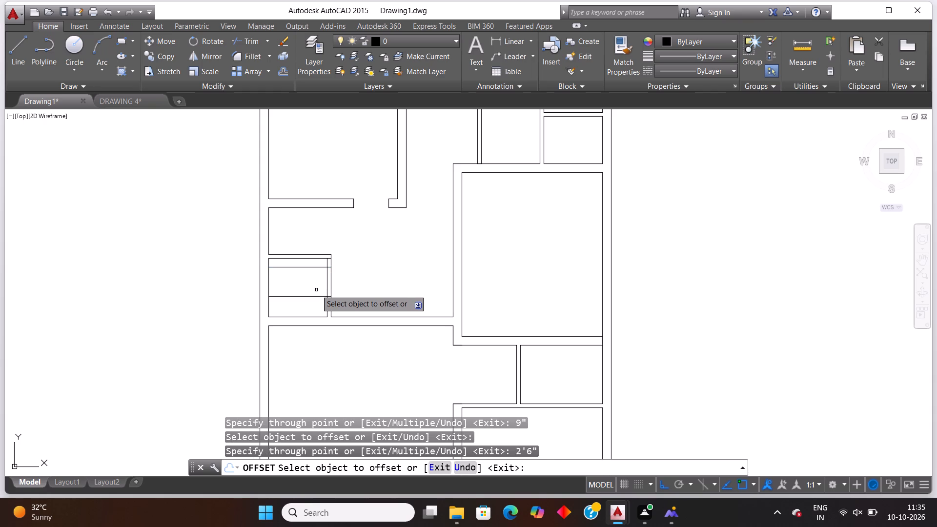
key(Escape)
Trim the small room's right wall between the offset lines, the offset lines inside the room, and the piece crossing the upper stub.
text(tr)
key(Return)
key(Return)
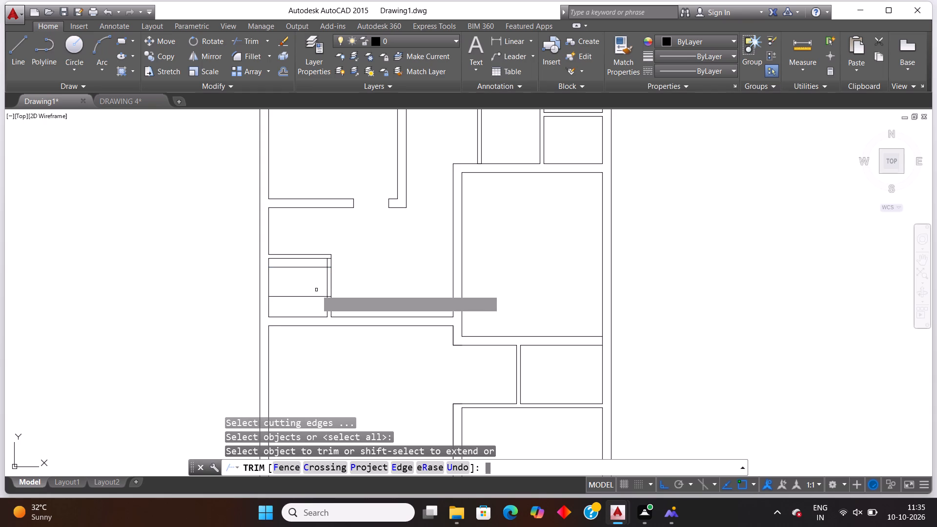
click(321, 285)
click(354, 293)
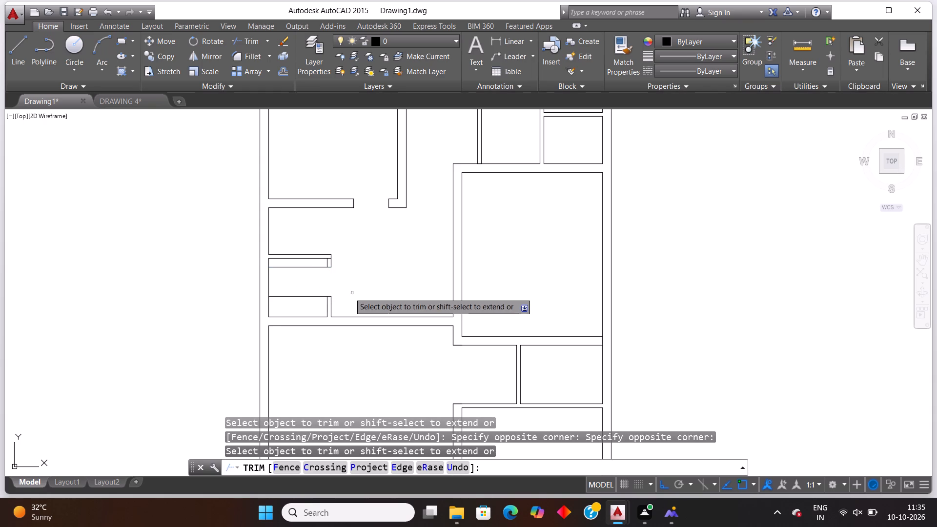
click(314, 266)
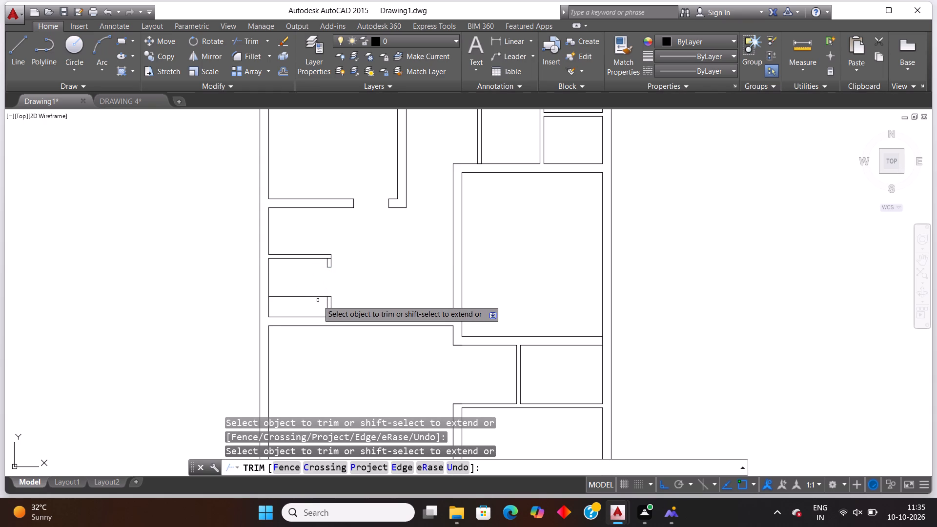
click(318, 297)
scroll(320, 265, up, 4)
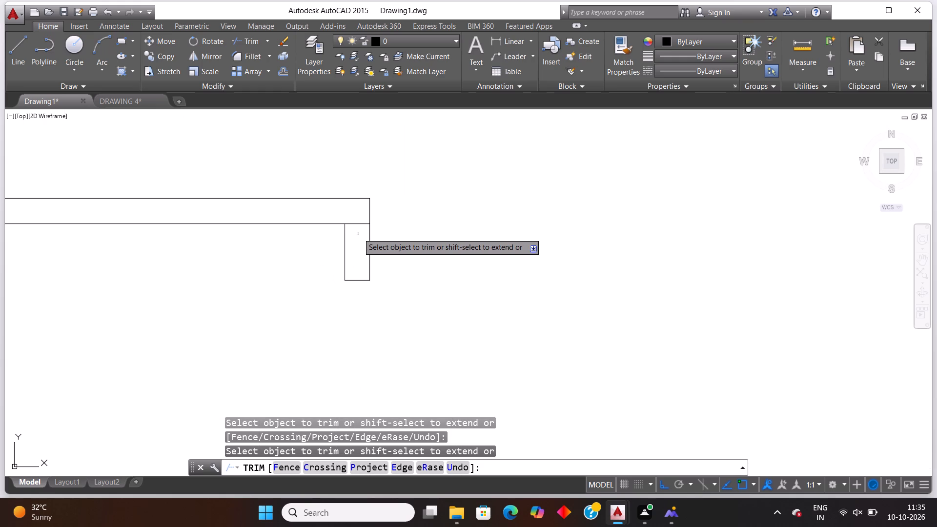
click(356, 224)
scroll(376, 252, down, 3)
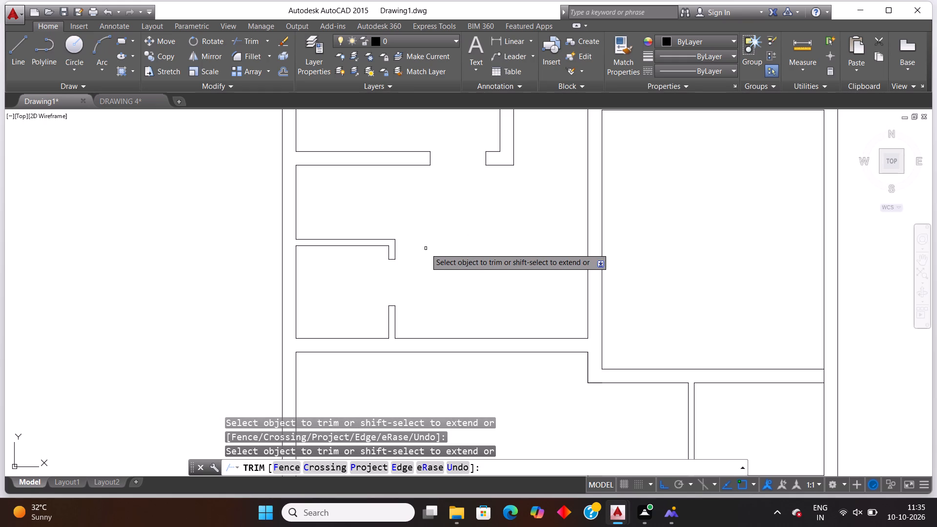
scroll(387, 258, down, 3)
scroll(446, 240, up, 1)
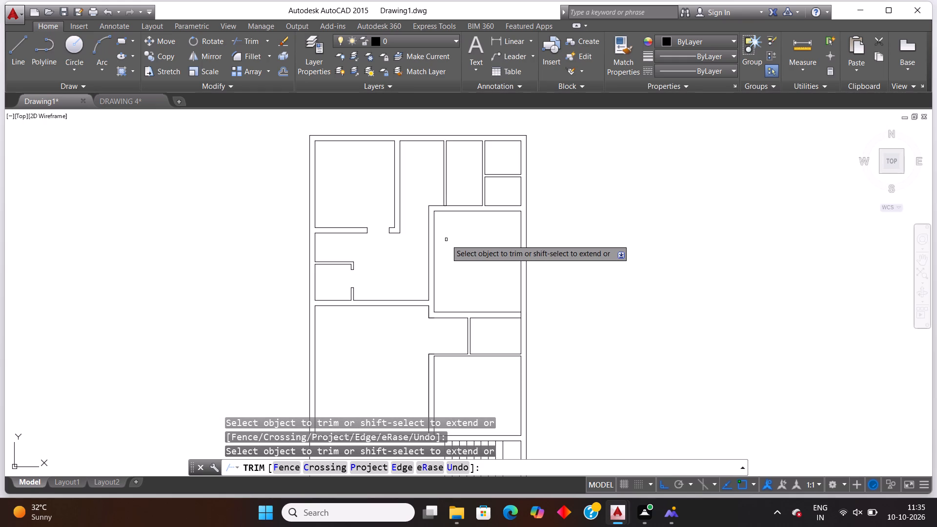
scroll(446, 240, down, 1)
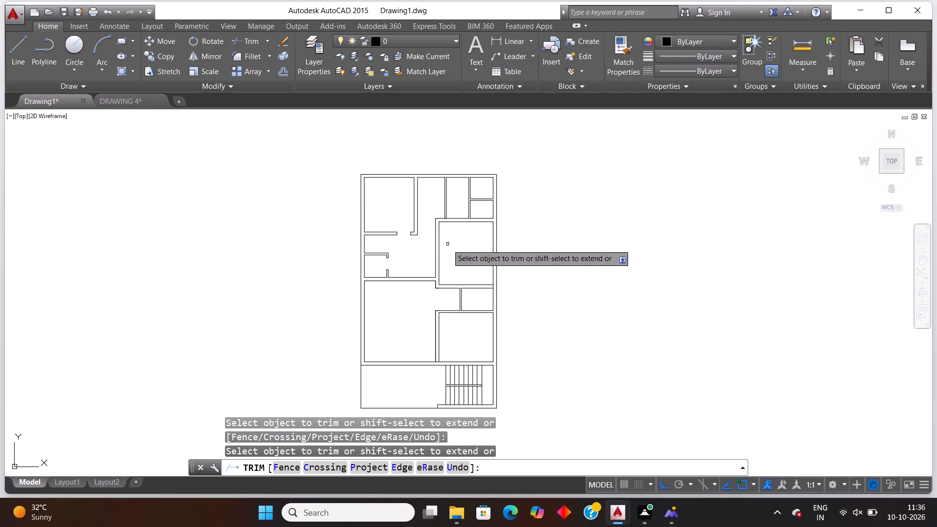
scroll(448, 245, up, 1)
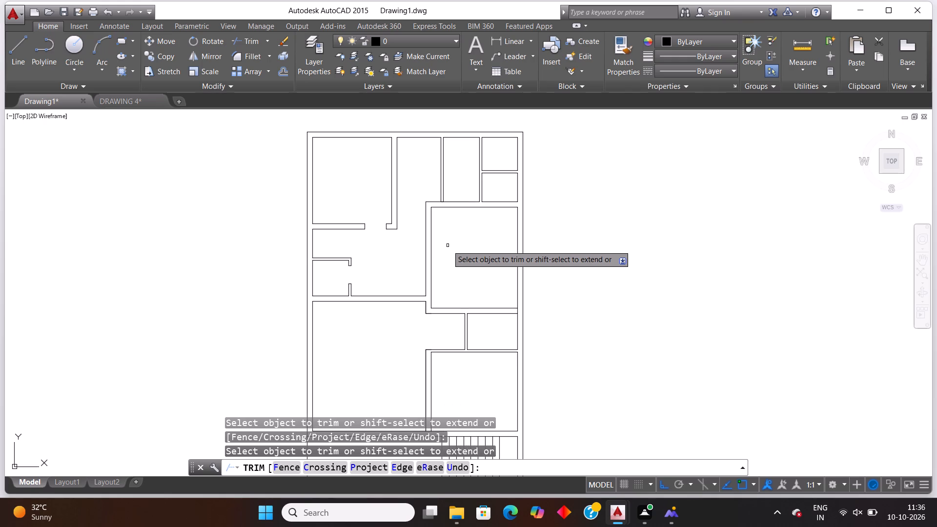
scroll(448, 245, down, 1)
scroll(452, 199, up, 2)
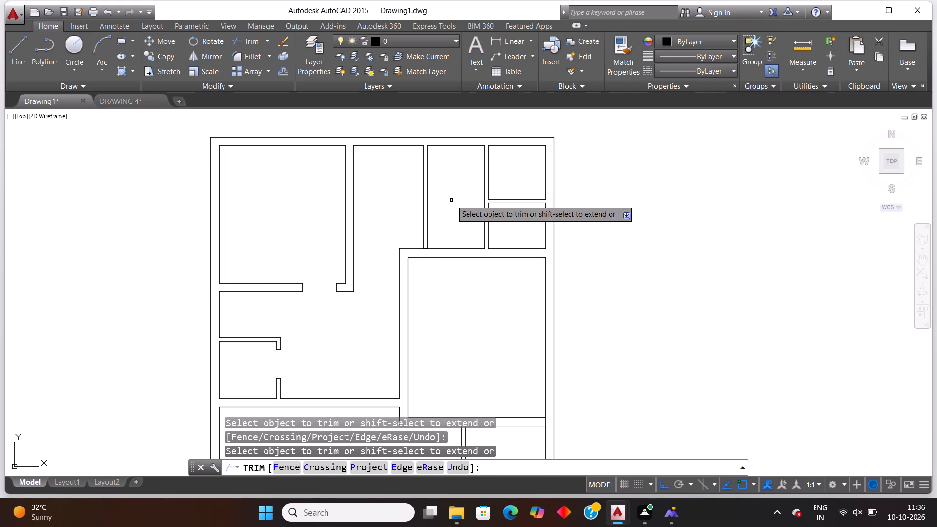
key(Escape)
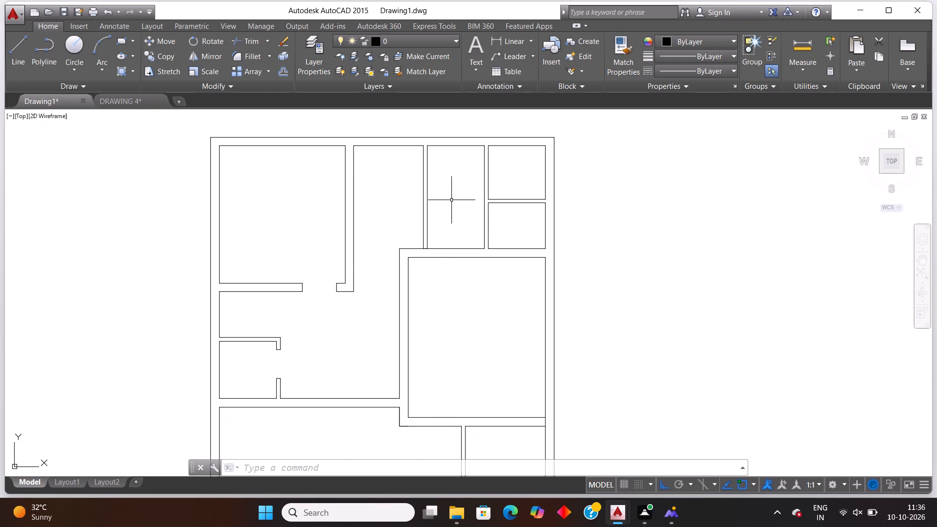
Begin extending a wall line by the narrow top room, using all objects as boundary edges.
text(ex)
key(Return)
key(Return)
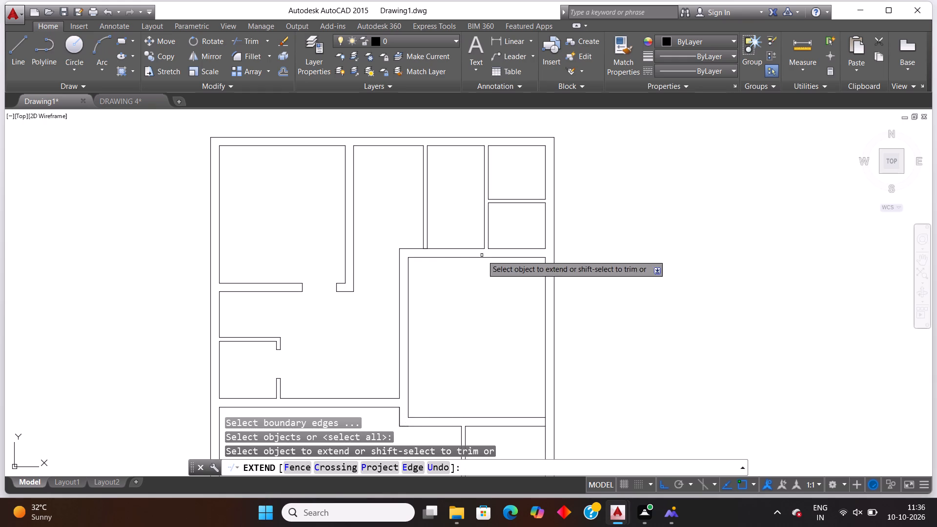
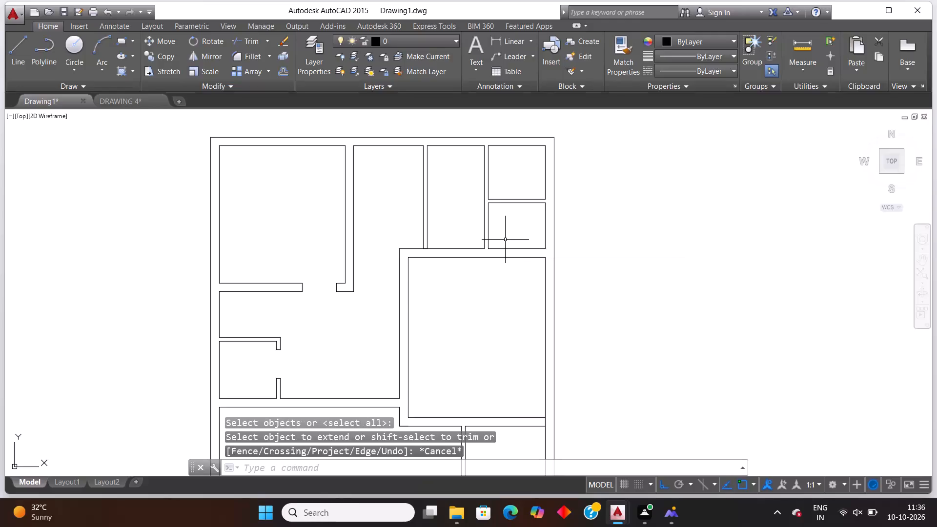
Offset the bottom wall line of the narrow upper room 4' upward into the room.
text(off)
key(Return)
key(Return)
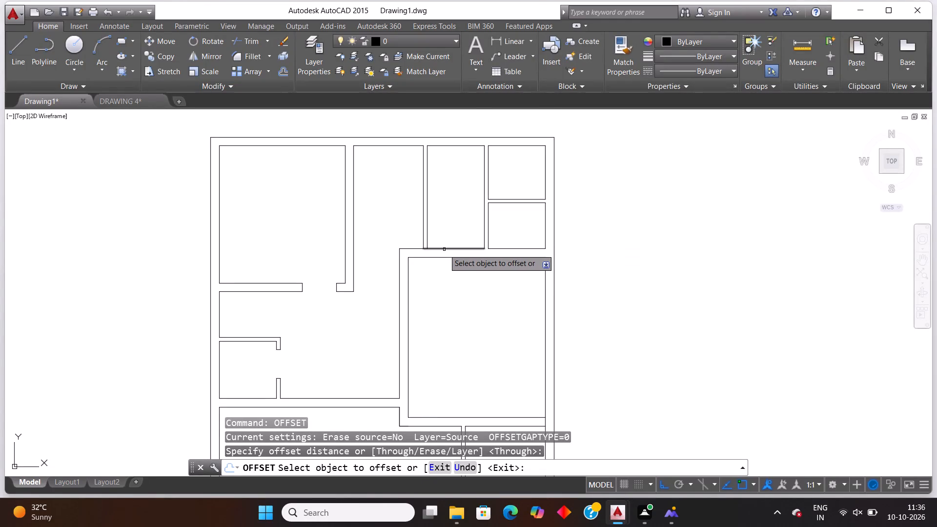
click(444, 249)
text(4')
key(Return)
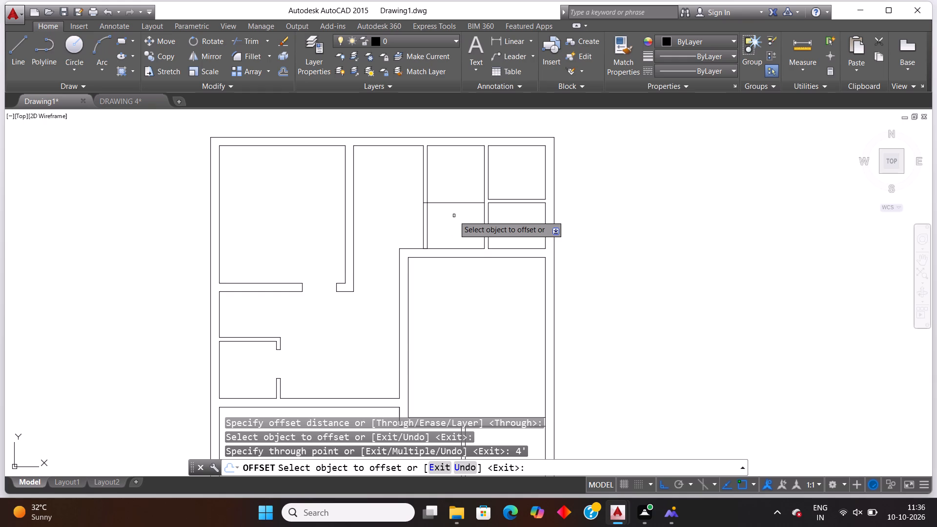
key(Escape)
Extend the upper line of the partition between the two small corner rooms across the adjoining narrow room.
text(ex)
key(Return)
key(Return)
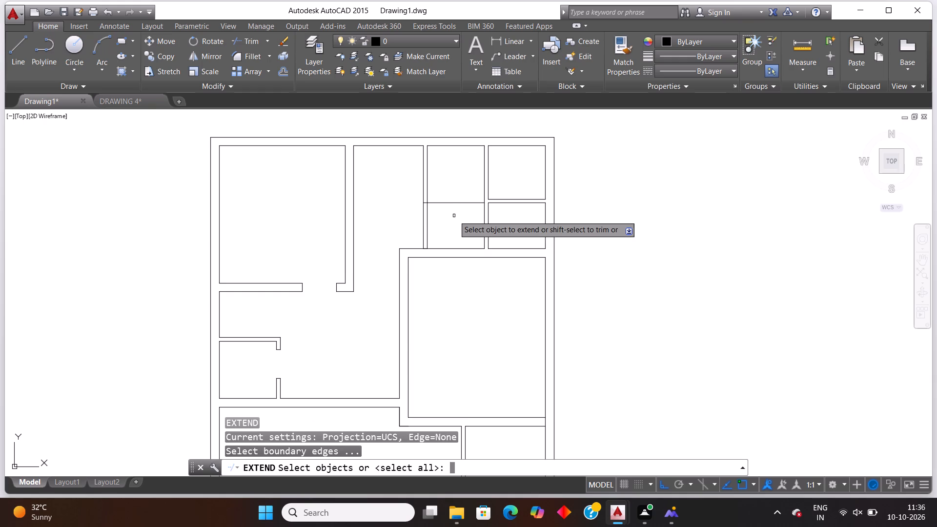
click(501, 199)
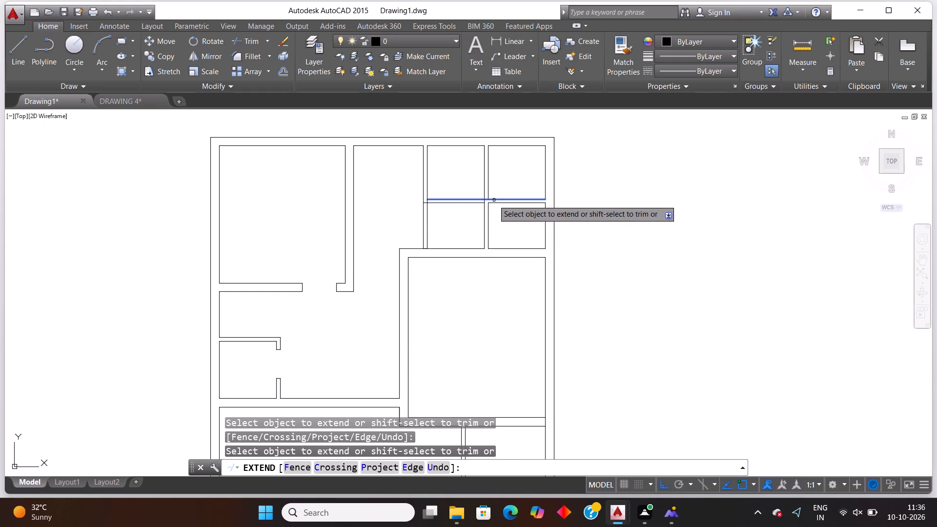
click(493, 200)
key(Escape)
Trim away the narrow room's double vertical wall below the new horizontal wall and the leftover inner stub at its corner.
text(tr)
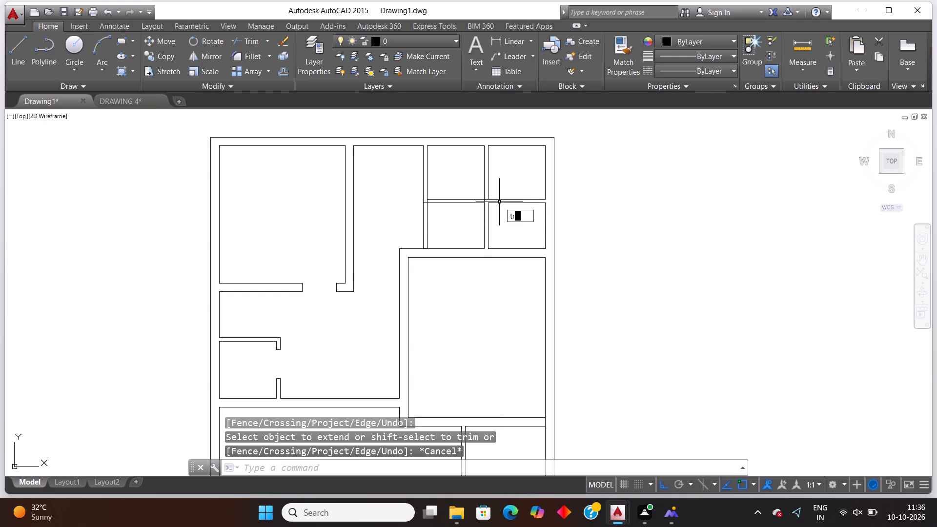
key(Return)
key(Return)
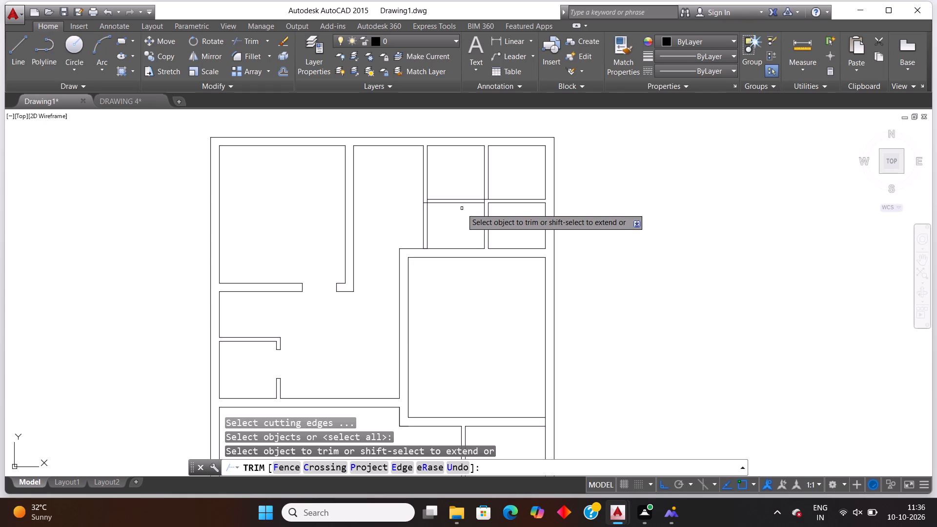
click(446, 227)
click(403, 221)
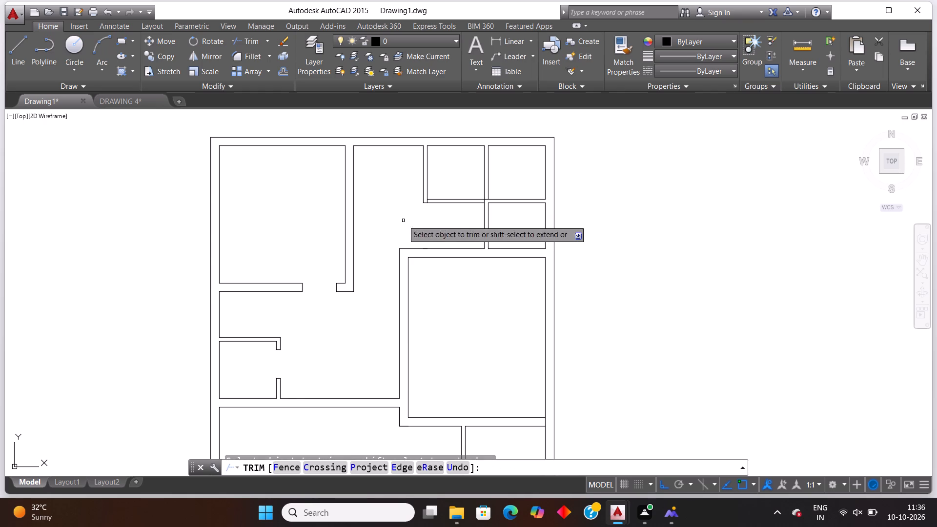
scroll(443, 206, up, 3)
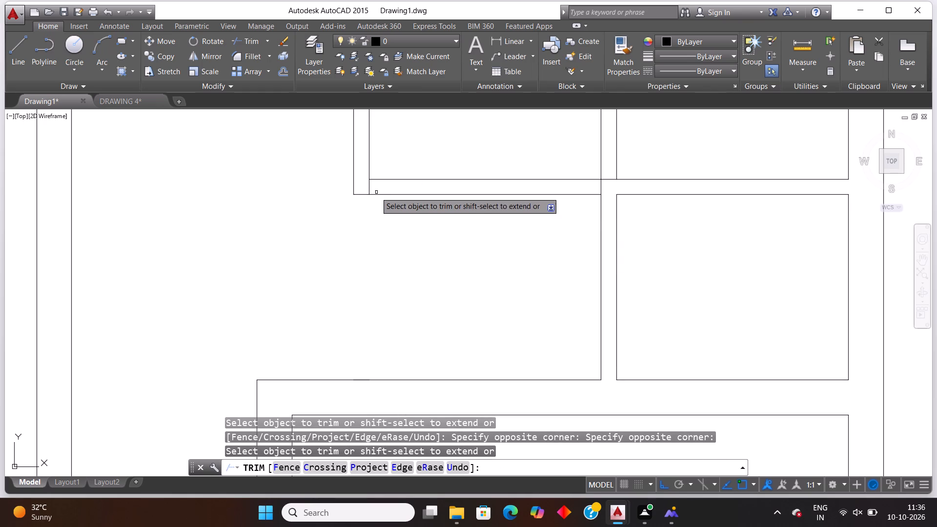
click(369, 188)
Trim the vertical partition's line pieces inside the junction with the horizontal wall beside the small corner rooms.
scroll(410, 187, down, 4)
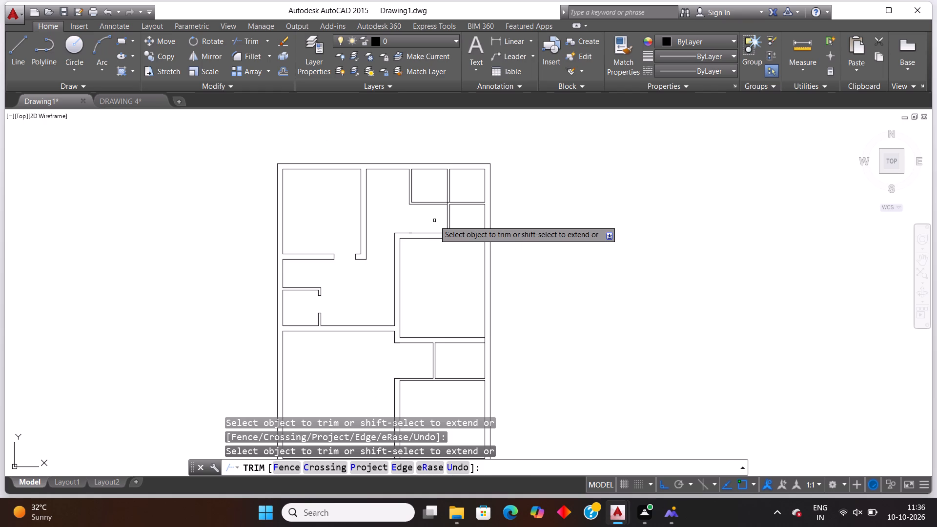
scroll(454, 201, up, 3)
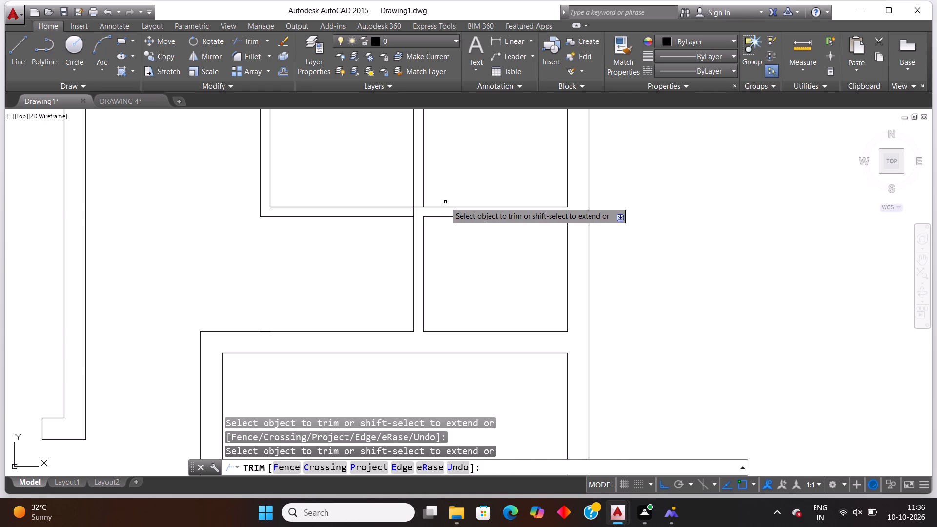
scroll(445, 202, down, 2)
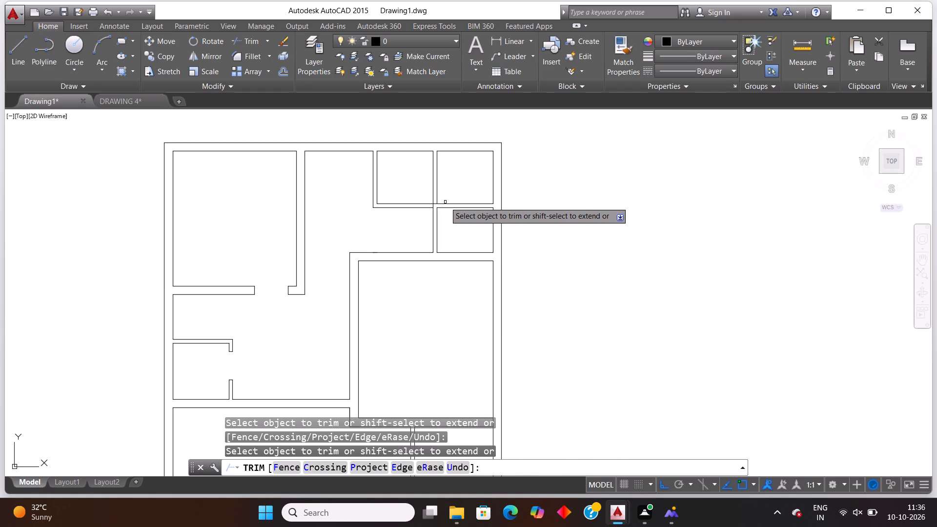
scroll(445, 202, up, 1)
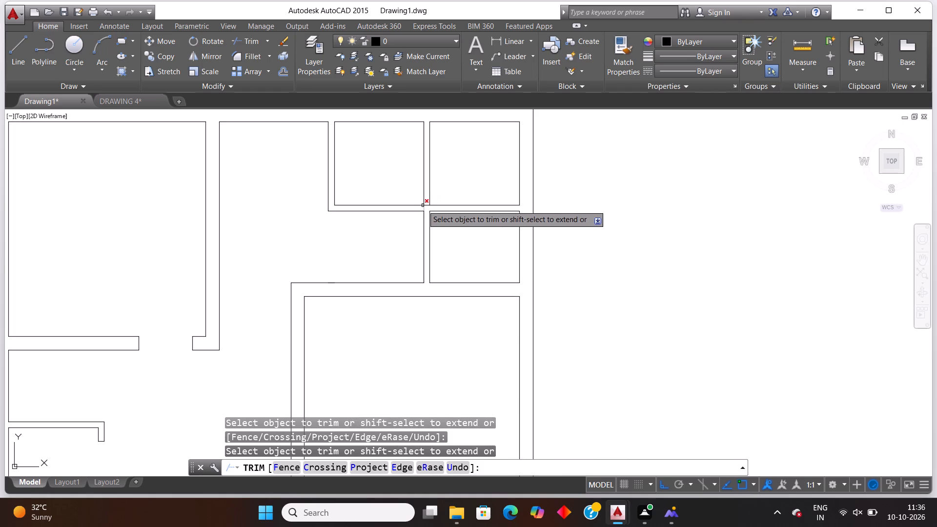
click(423, 210)
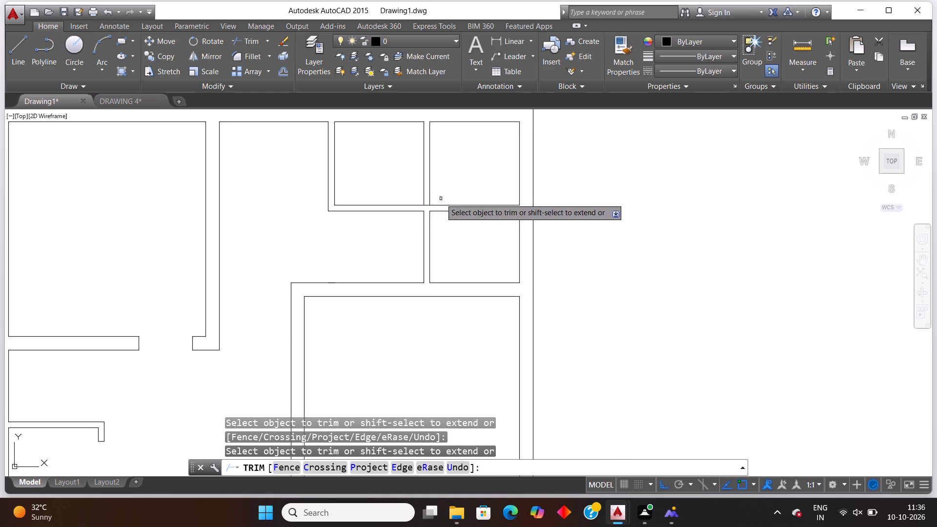
click(428, 204)
scroll(474, 165, down, 2)
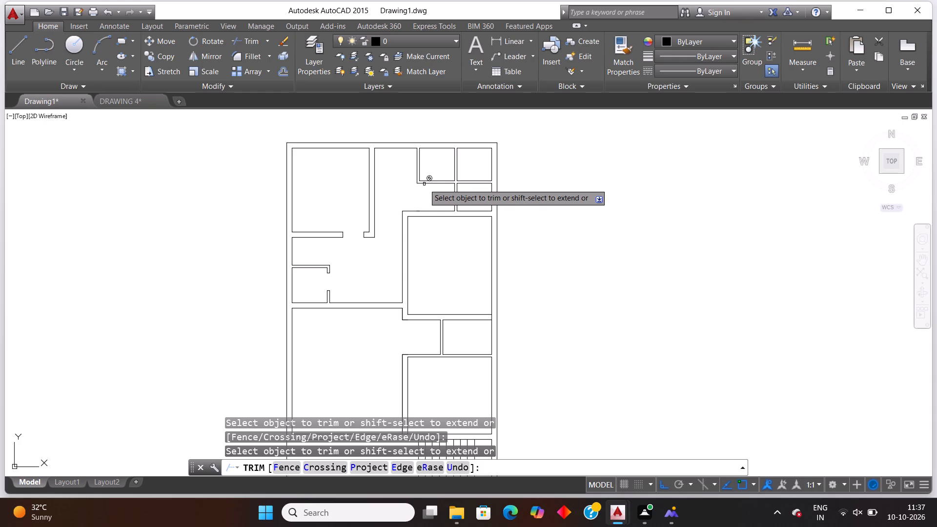
key(Escape)
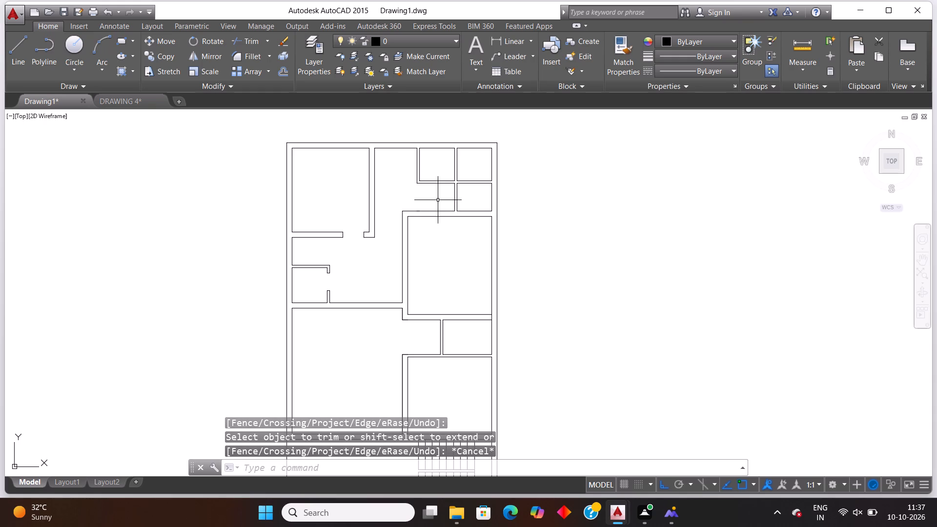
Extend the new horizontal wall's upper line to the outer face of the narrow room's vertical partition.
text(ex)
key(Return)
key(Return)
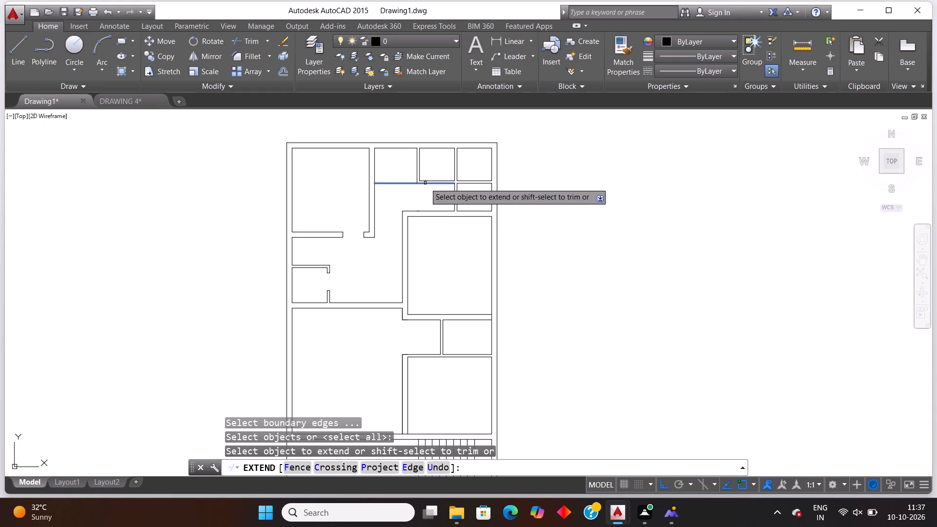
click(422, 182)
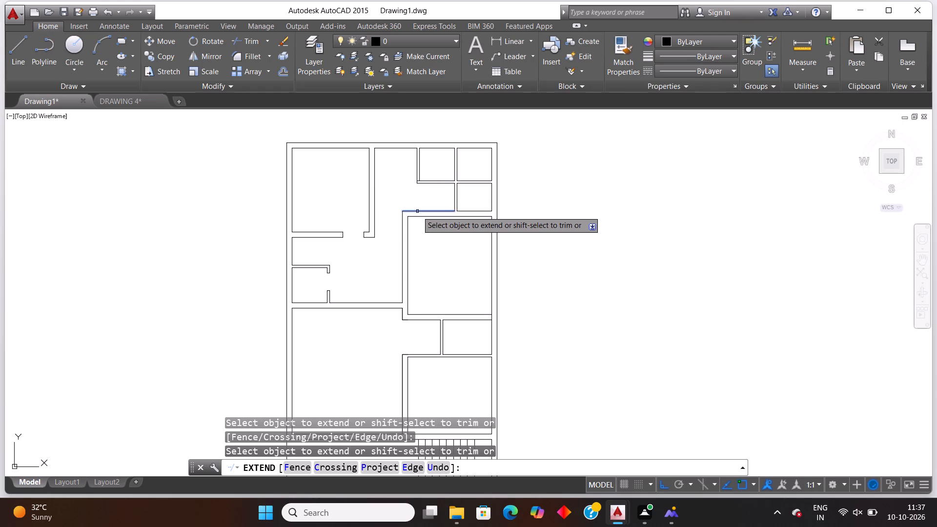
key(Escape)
Trim the new horizontal wall's upper line between the narrow room's two vertical partitions.
text(tr)
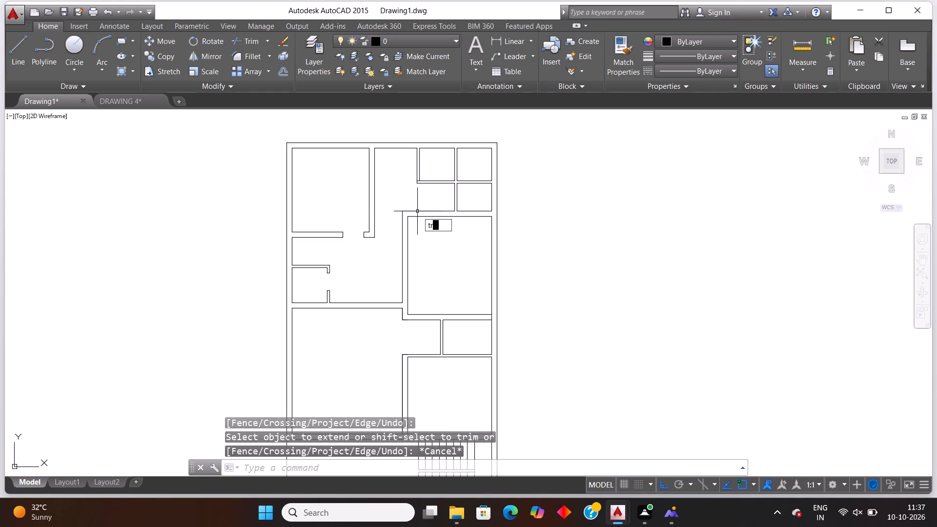
key(Return)
key(Return)
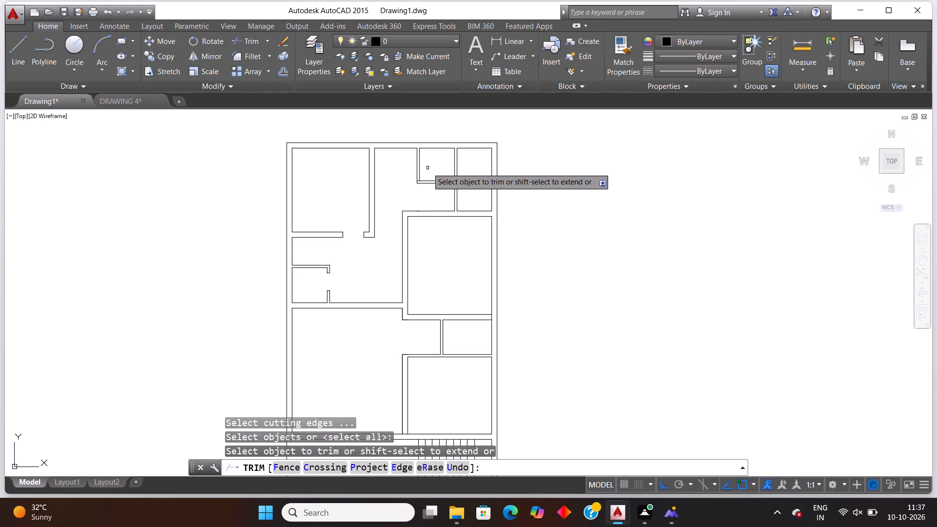
click(432, 168)
click(440, 200)
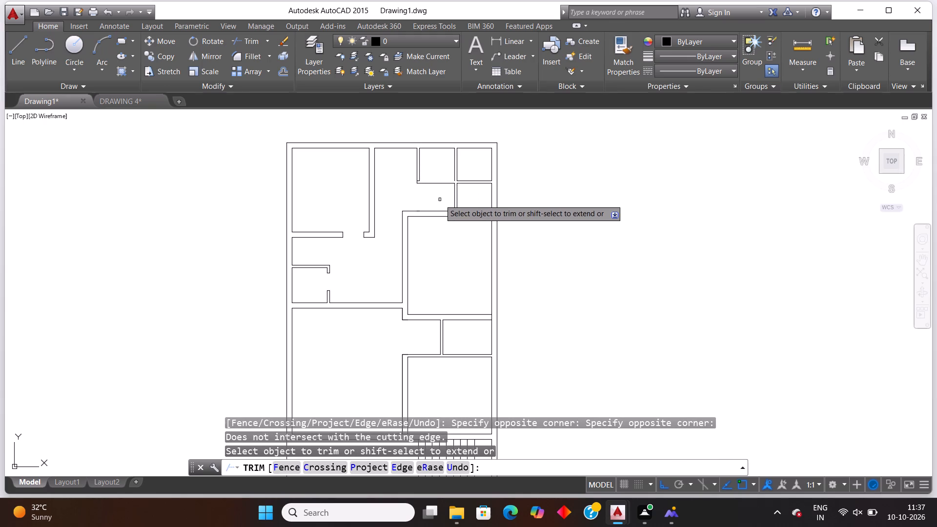
key(Escape)
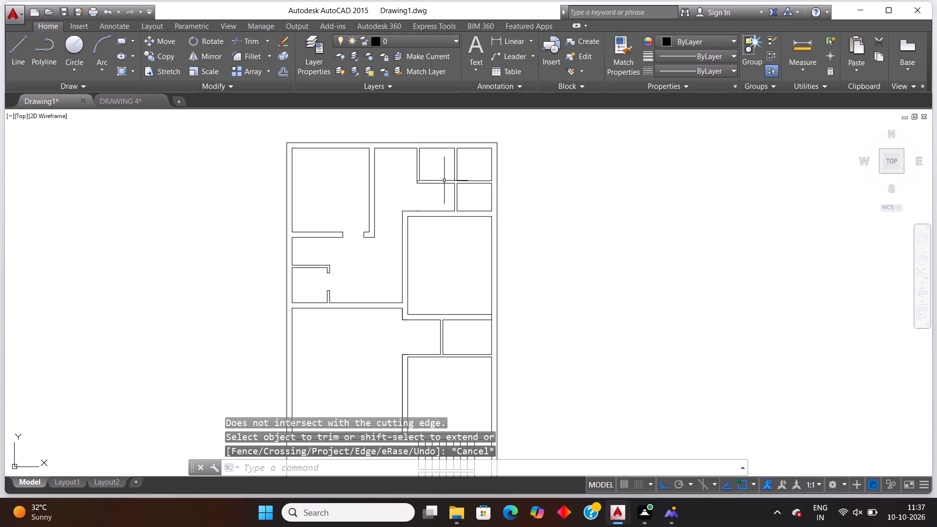
Delete the horizontal wall's remaining lower line and the short leftover stub at the vertical partition's end.
click(443, 182)
key(Delete)
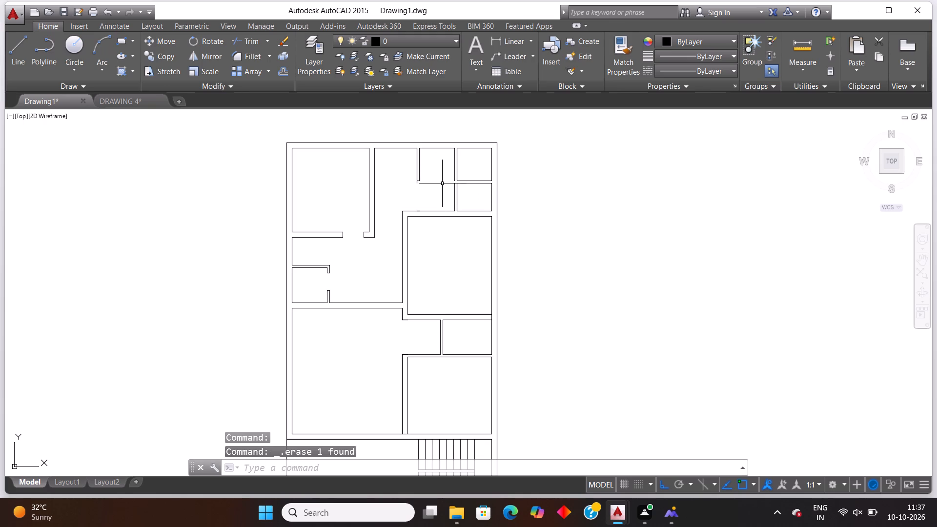
scroll(432, 191, up, 2)
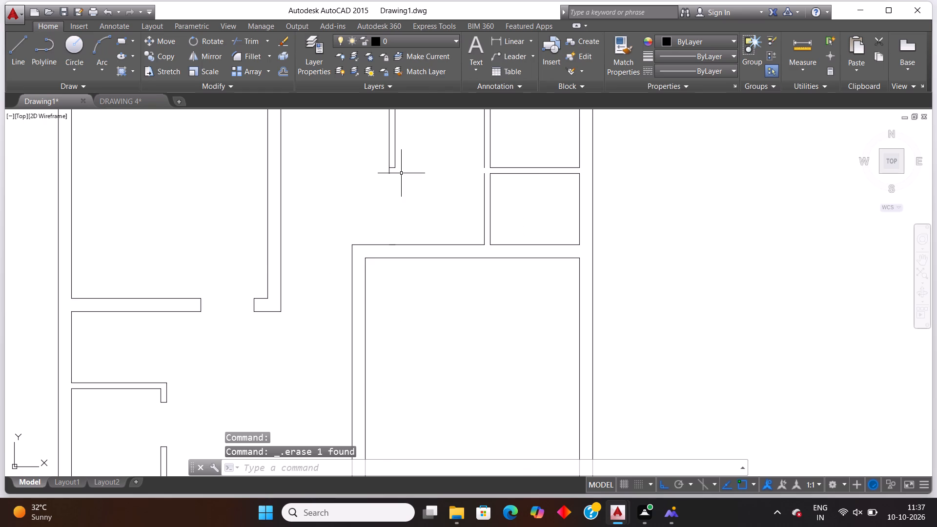
scroll(401, 173, up, 1)
click(385, 165)
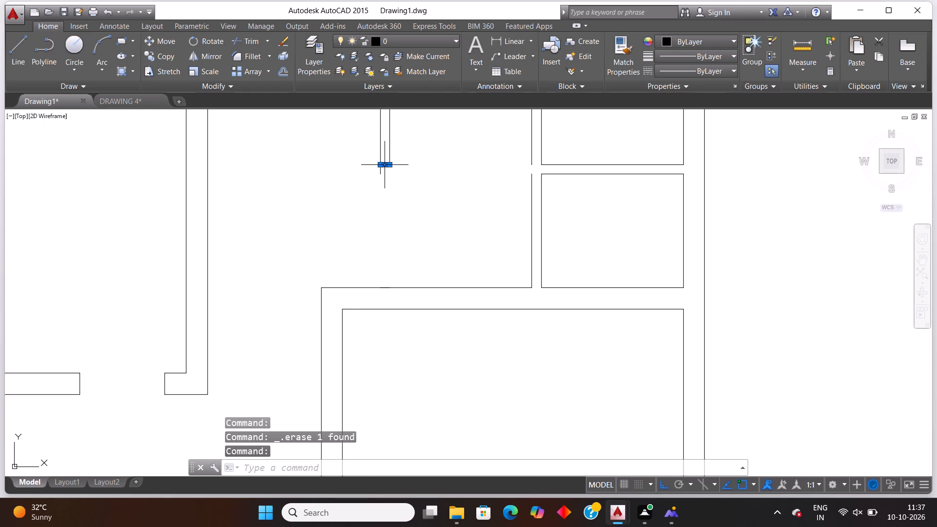
key(Delete)
key(Delete)
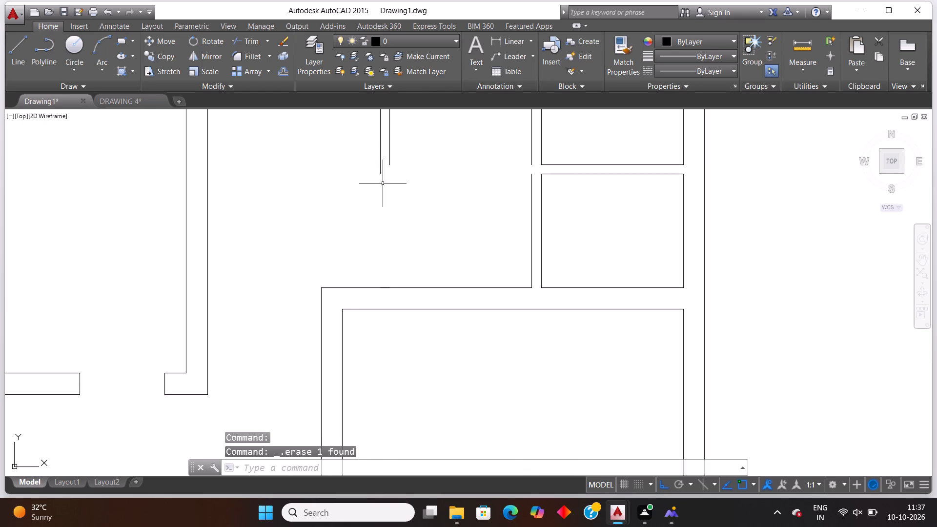
From the partition's end, draw a horizontal line about 1'-8" long off the outer face and a vertical line down from the inner face.
scroll(392, 179, down, 1)
key(l)
key(Return)
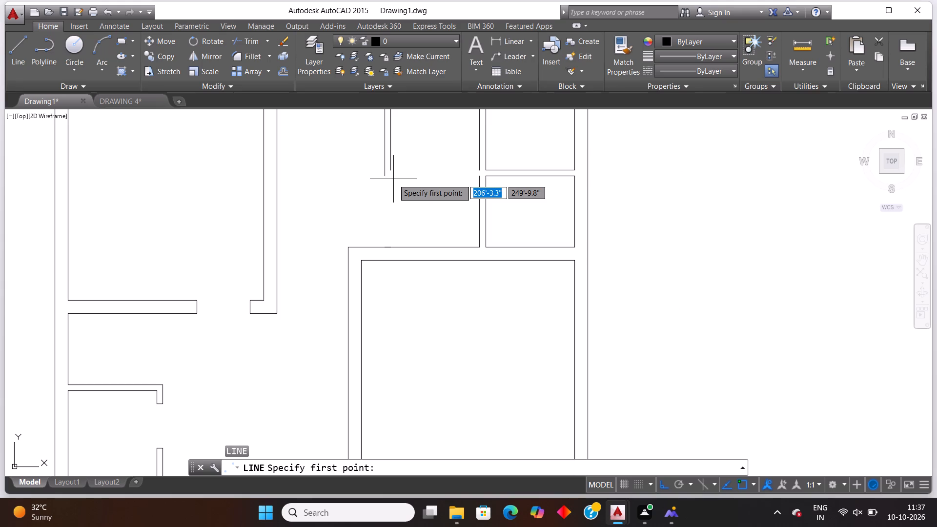
click(380, 174)
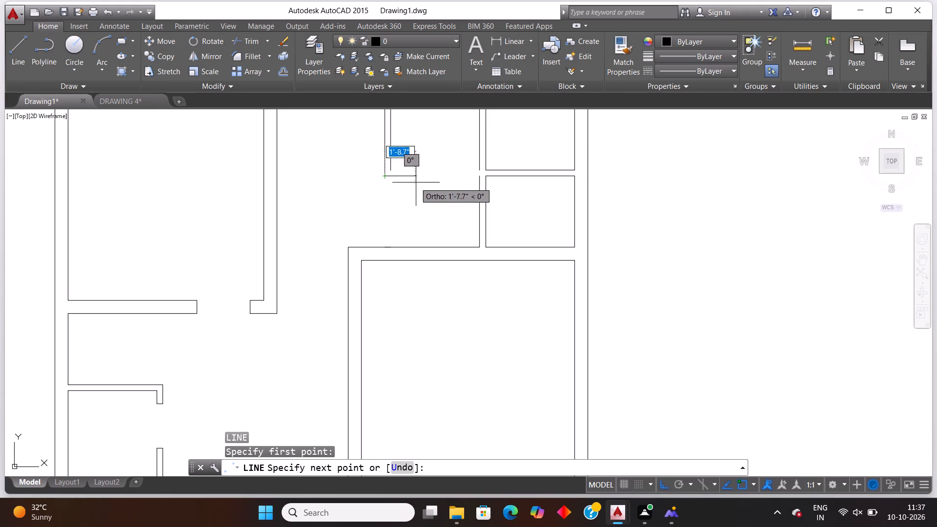
click(417, 182)
key(Return)
key(Return)
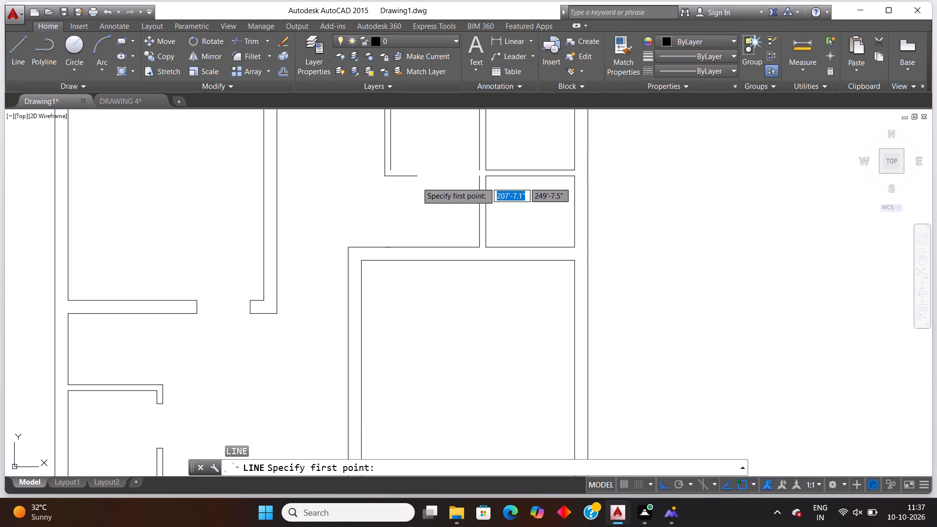
click(393, 170)
click(388, 204)
key(Return)
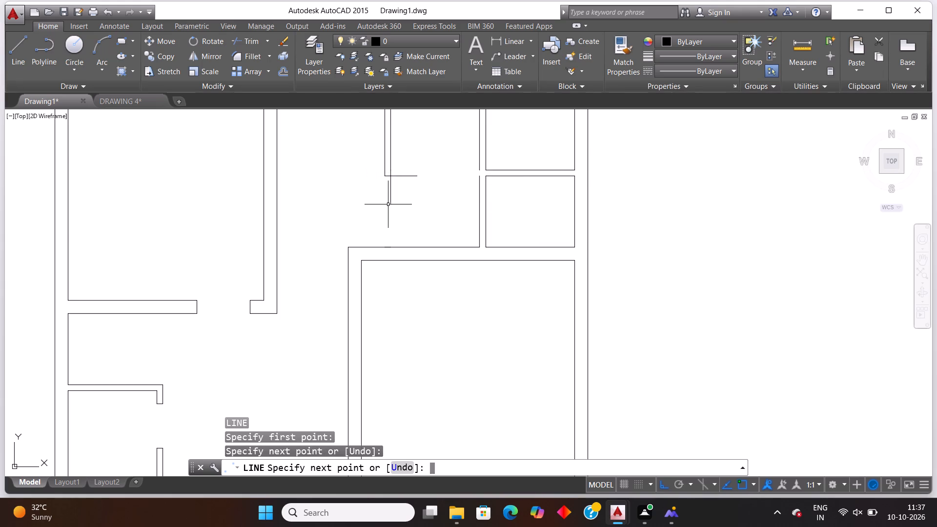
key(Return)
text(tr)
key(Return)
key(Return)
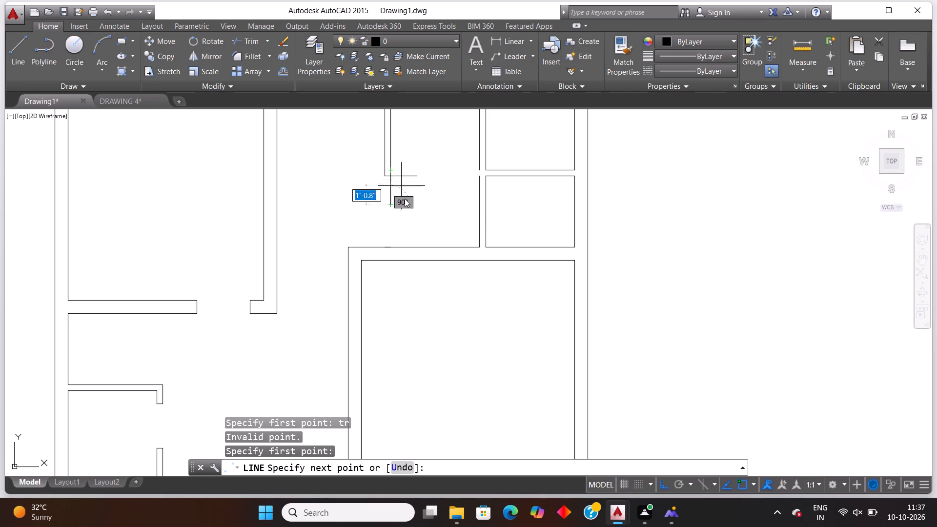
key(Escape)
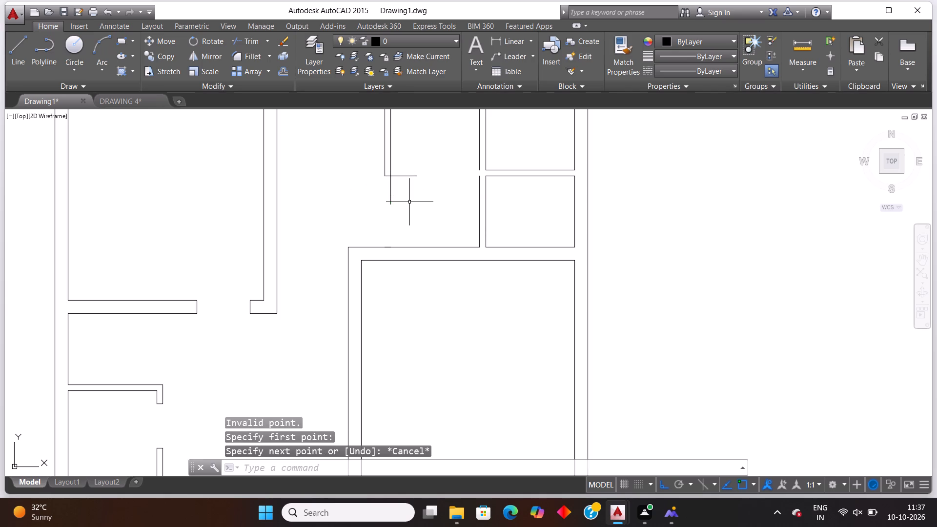
Trim the overhanging parts of the two new lines so they close the vertical partition's lower end squarely.
text(tr)
key(Return)
key(Return)
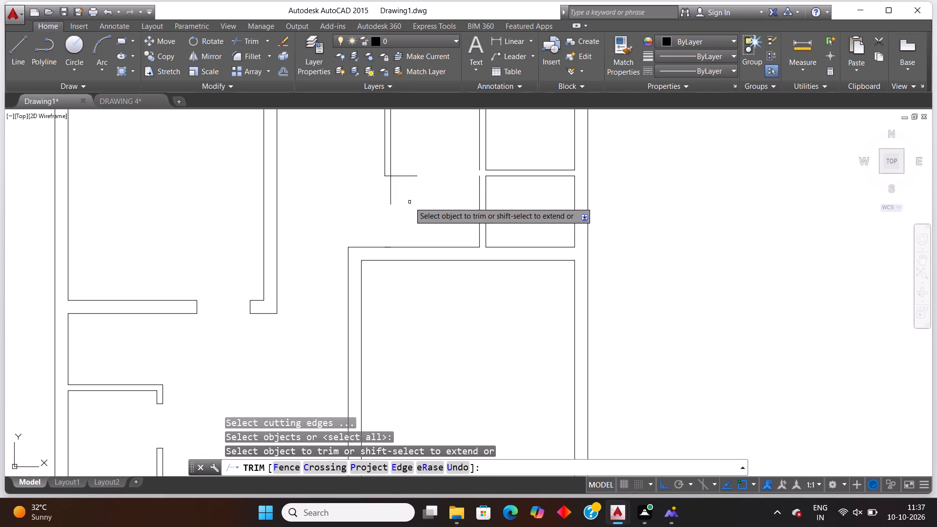
click(410, 201)
click(365, 196)
click(408, 159)
click(416, 219)
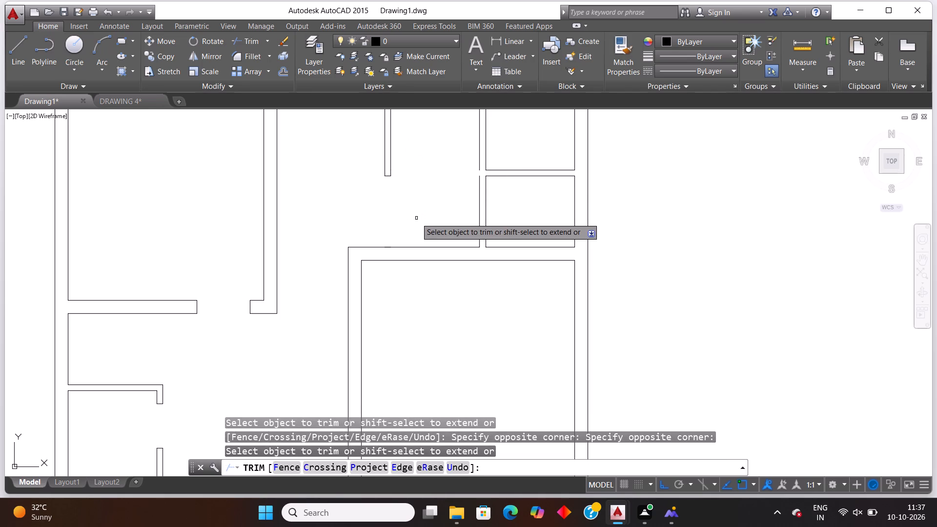
Extend the left face line of the vertical partition beside the two small upper-right rooms across its gap.
key(Escape)
scroll(417, 196, down, 1)
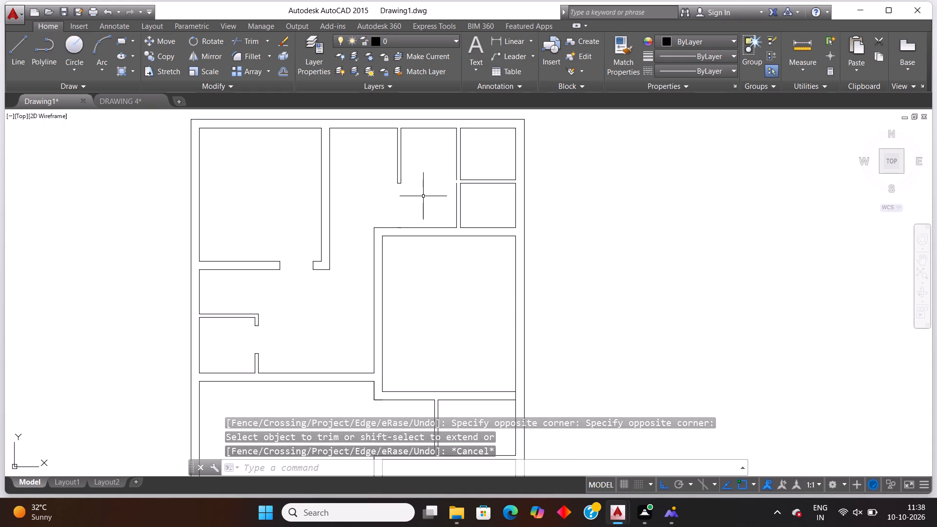
text(ex)
key(Return)
key(Return)
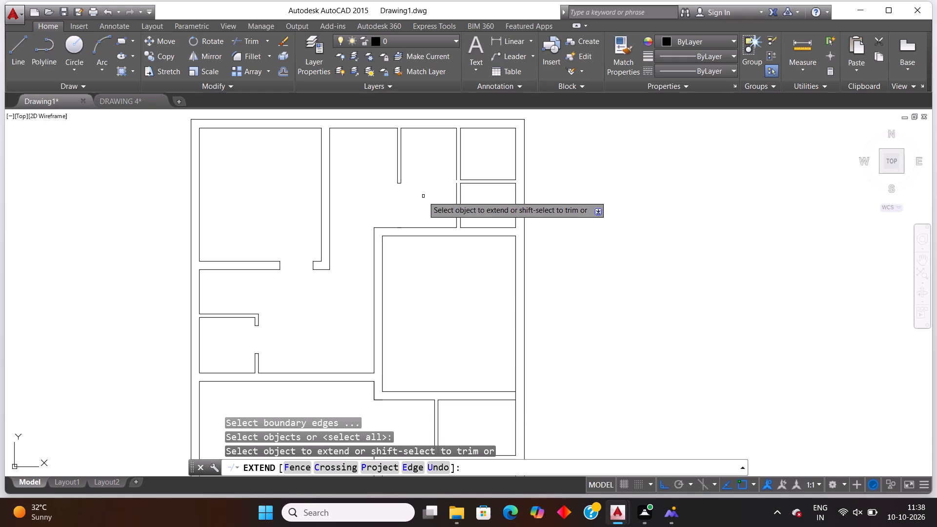
click(457, 189)
key(Escape)
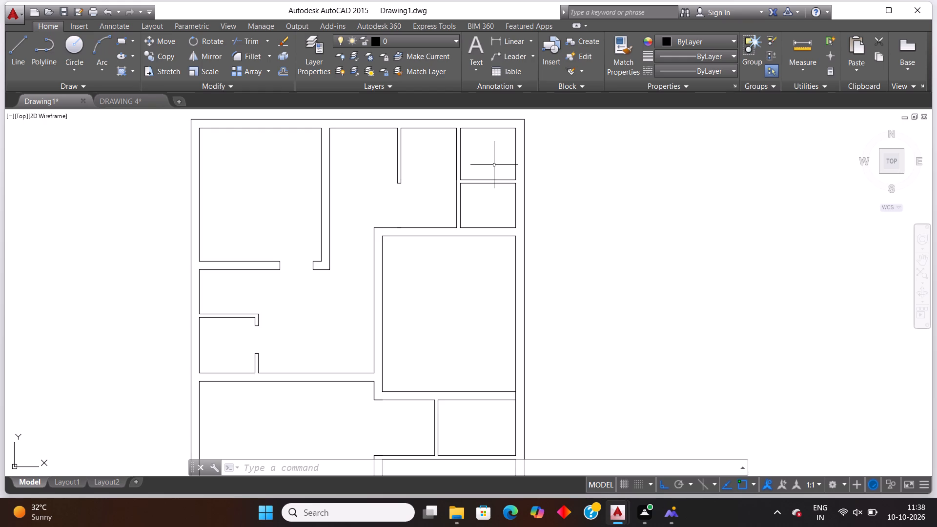
Extend both lines of the horizontal wall between the two small upper-right rooms to the vertical partition's left face.
text(ex)
key(Return)
key(Return)
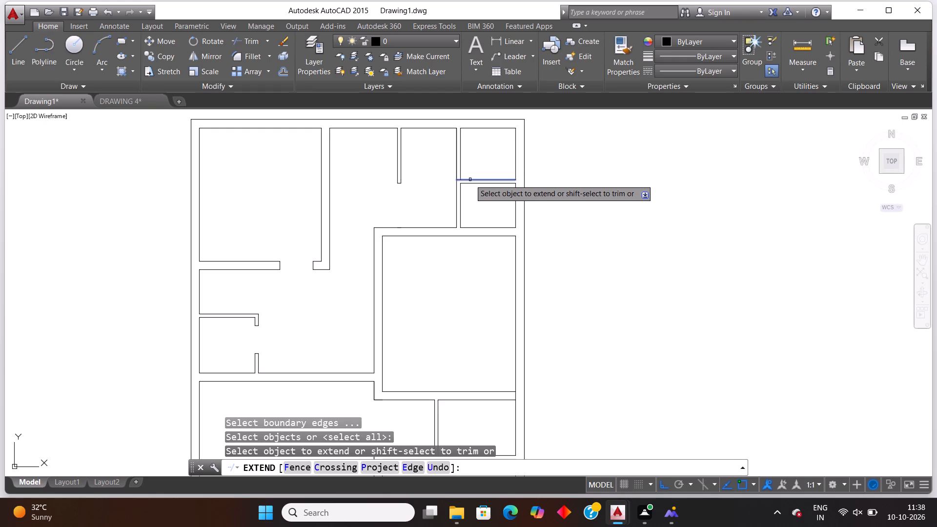
click(470, 180)
click(466, 183)
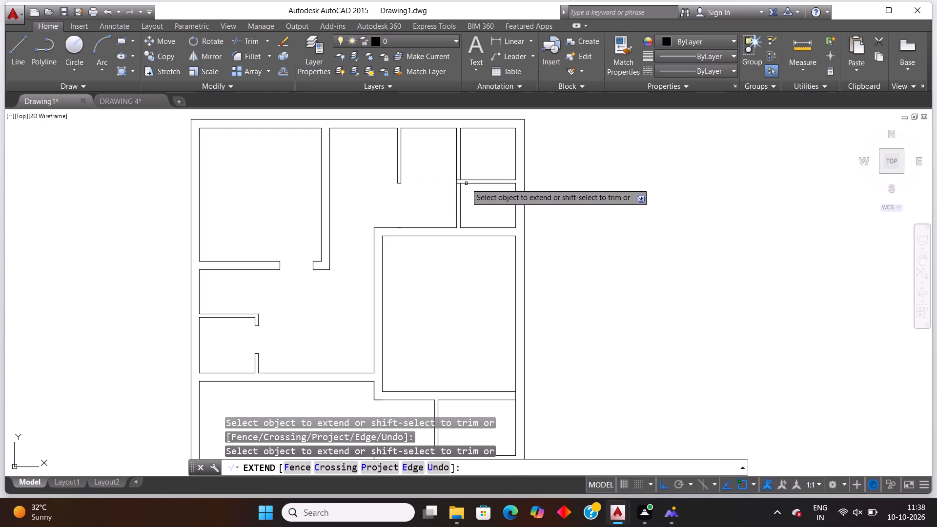
key(Escape)
Offset that horizontal wall's upper line 1' upward, and offset the resulting line a further 2'6" upward.
text(off)
key(Return)
key(Return)
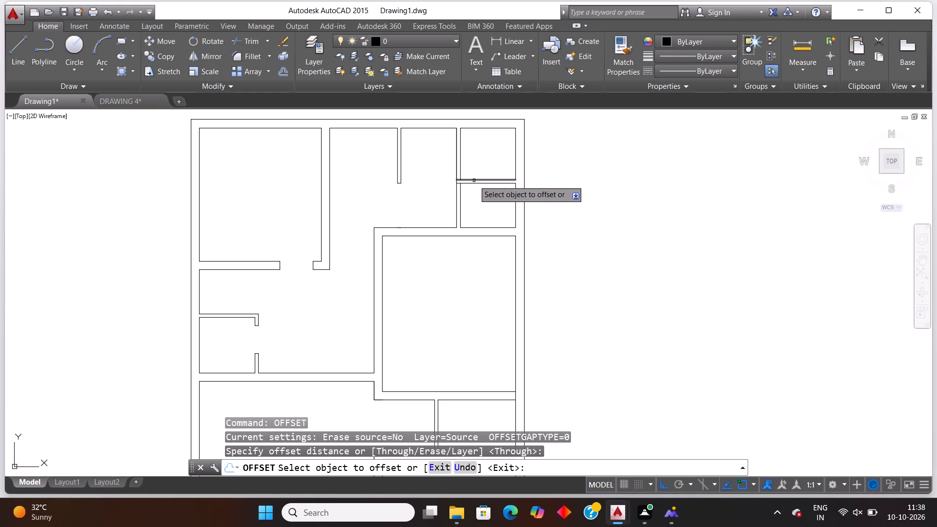
click(474, 180)
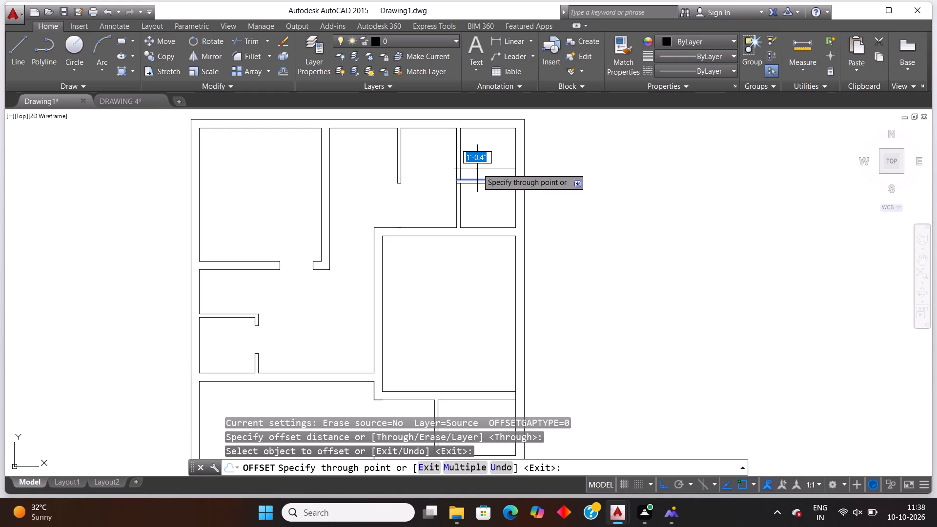
text(1')
key(Return)
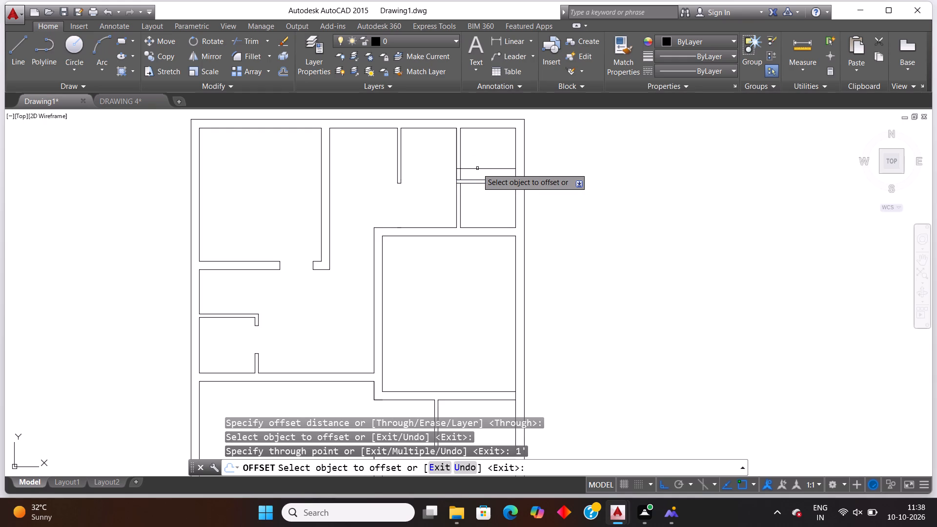
click(477, 168)
text(2'6")
key(Return)
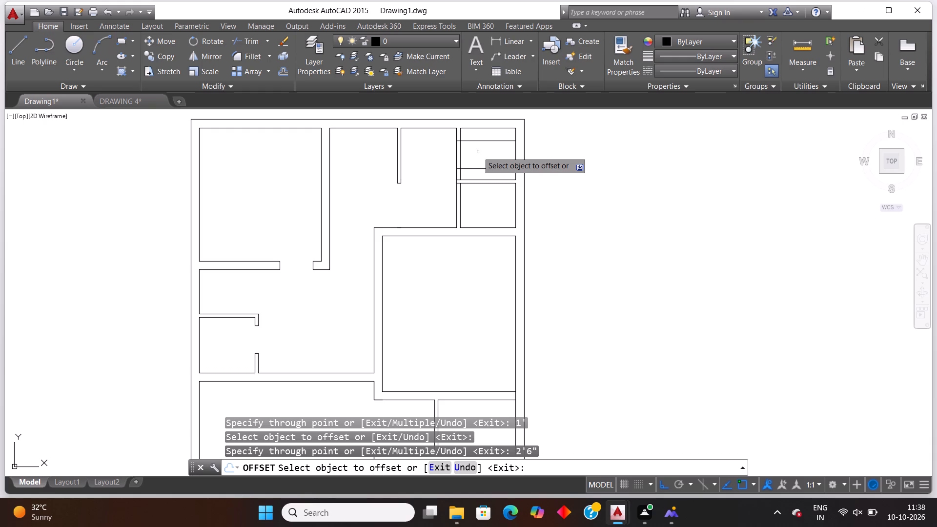
key(Escape)
Trim the vertical partition between the two offset lines and remove their excess across the upper small room, forming a 2'6" opening.
text(tr)
key(Return)
key(Return)
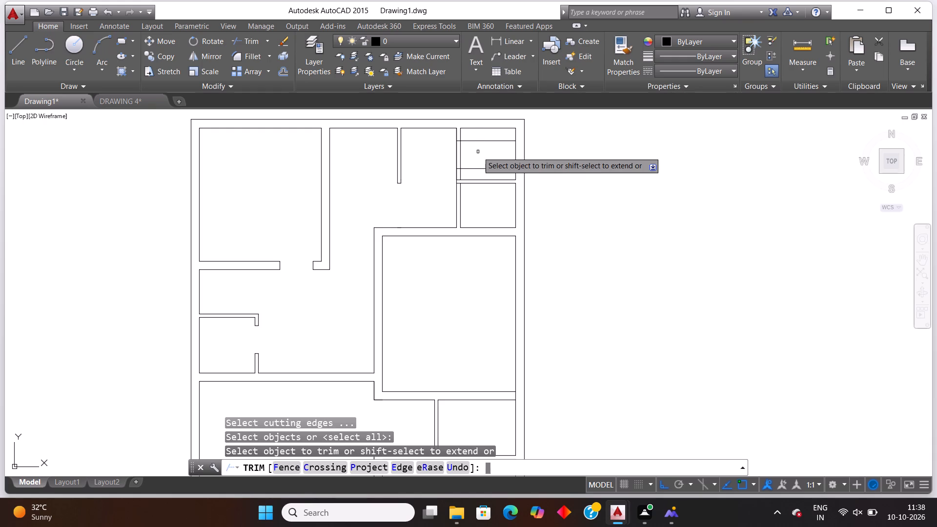
click(478, 152)
drag(441, 150, 447, 151)
click(481, 155)
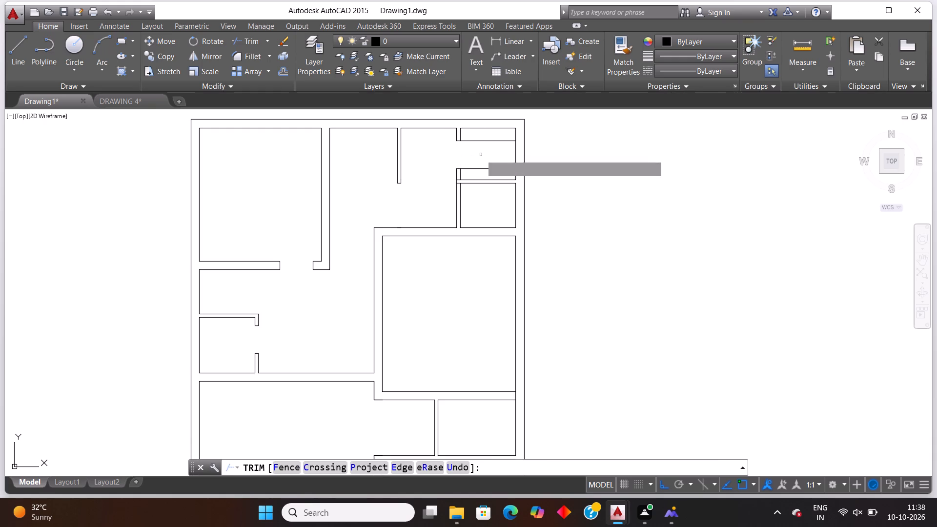
click(481, 137)
click(484, 172)
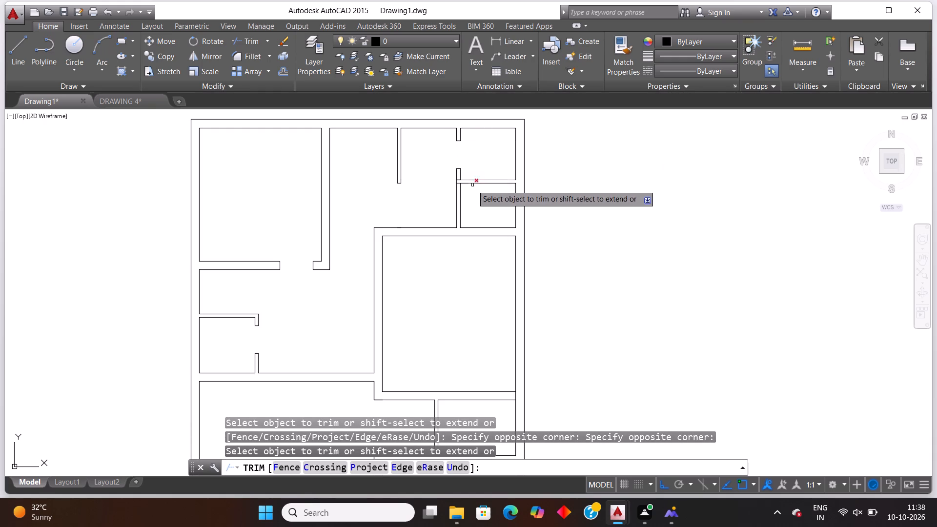
Trim the horizontal wall's upper line where it crosses the inside of the vertical partition.
scroll(471, 185, up, 3)
click(428, 171)
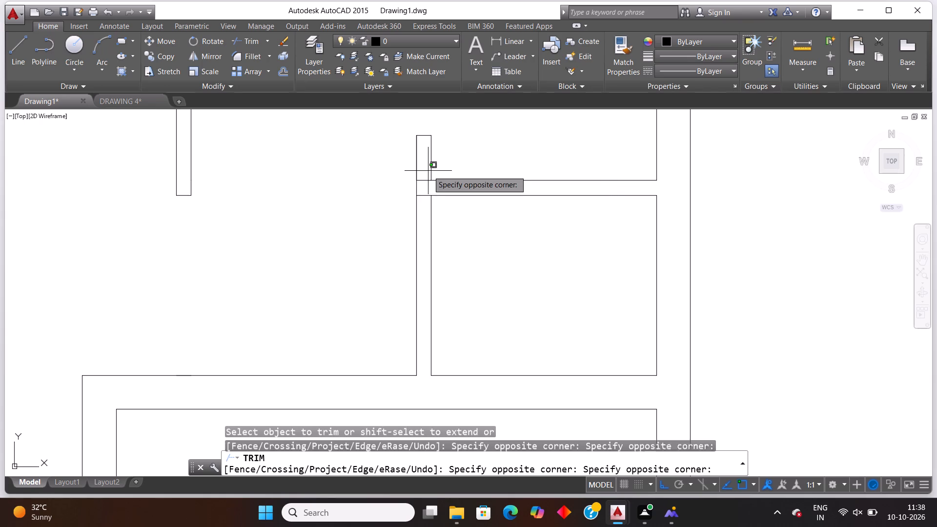
click(427, 185)
scroll(457, 170, down, 2)
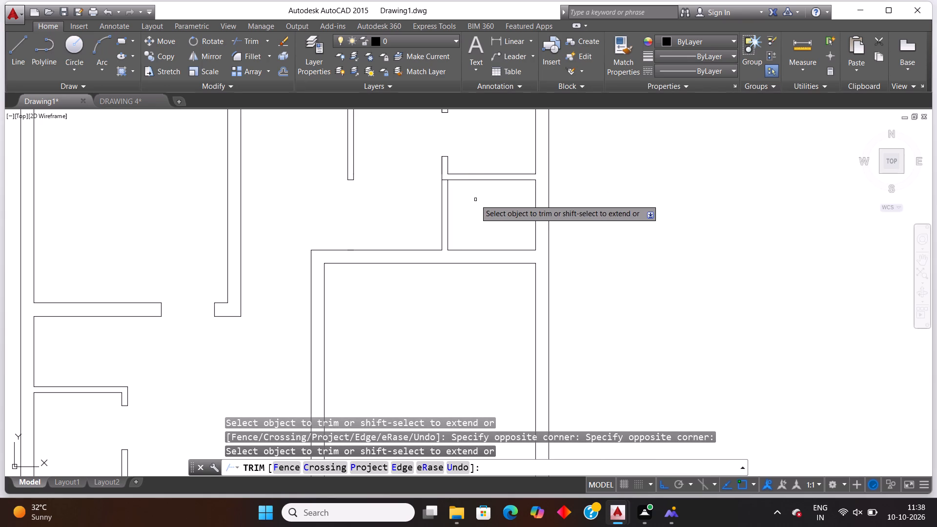
key(Escape)
Offset the same horizontal wall's lower line 1' downward, and offset the resulting line a further 2'6" downward.
scroll(475, 200, down, 2)
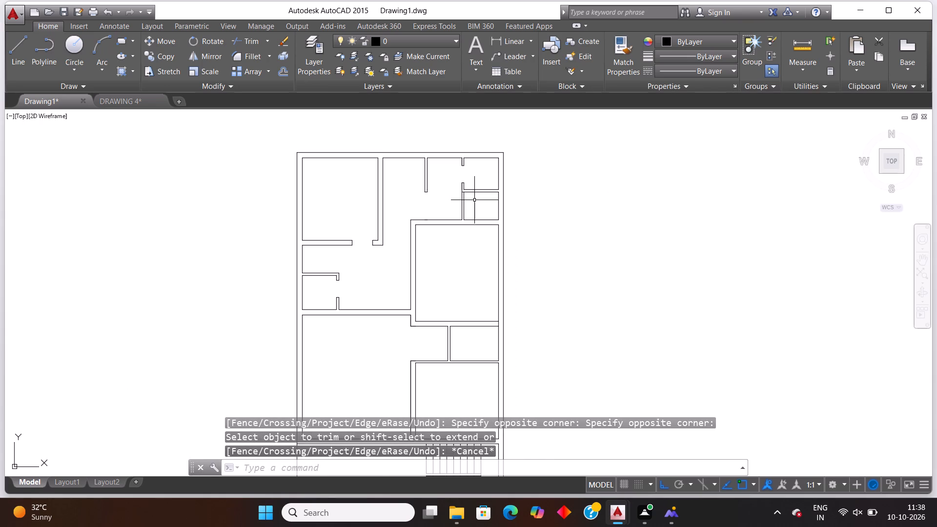
scroll(486, 200, down, 1)
scroll(508, 188, up, 3)
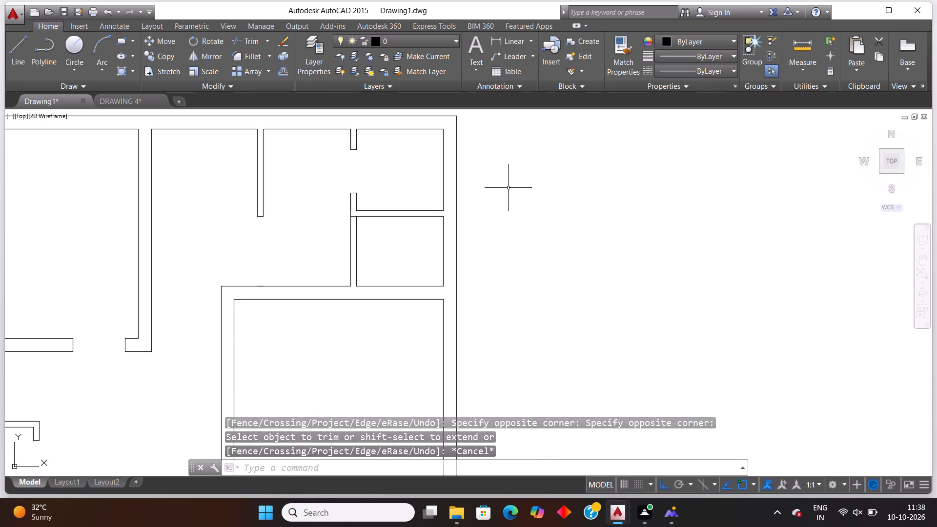
text(off)
key(Return)
key(Return)
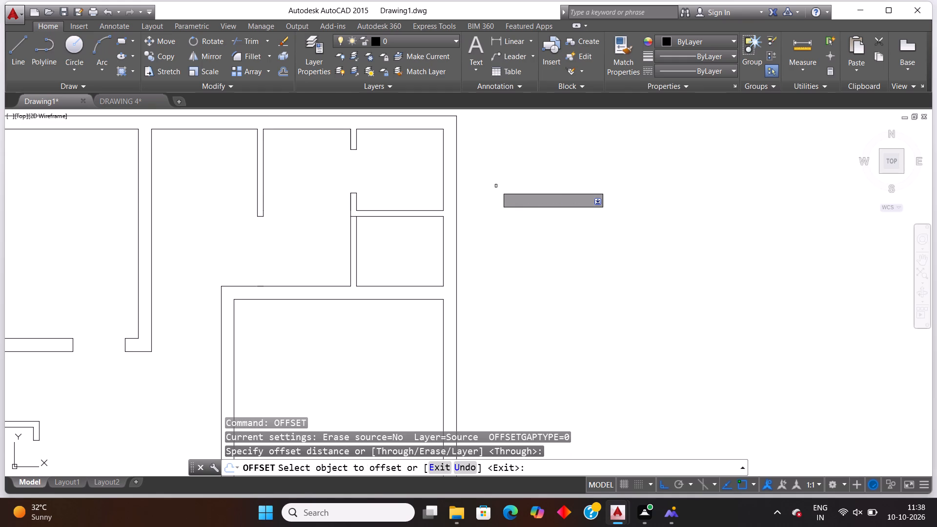
click(410, 217)
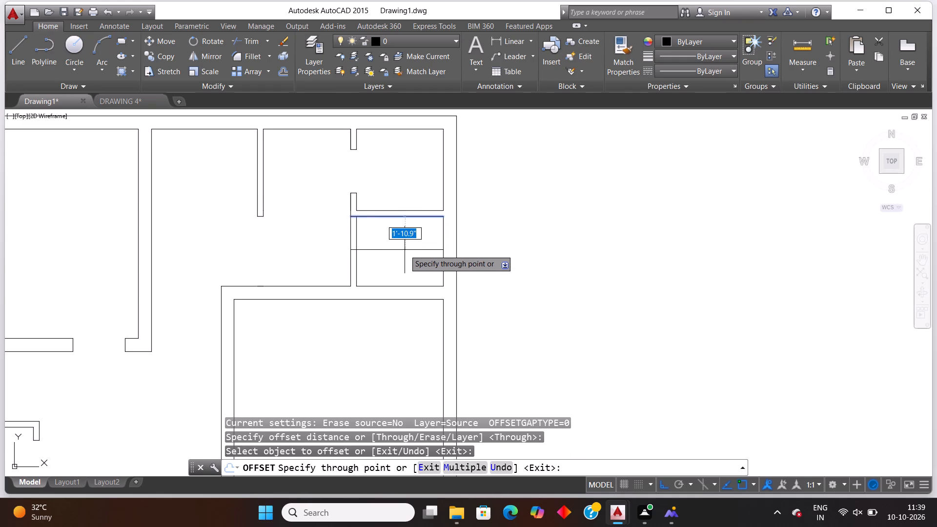
text(1')
key(Return)
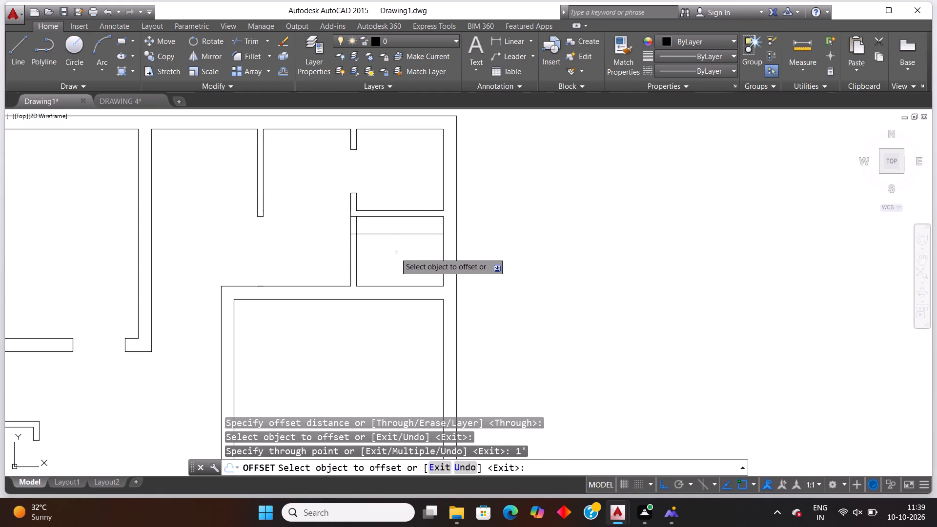
click(383, 235)
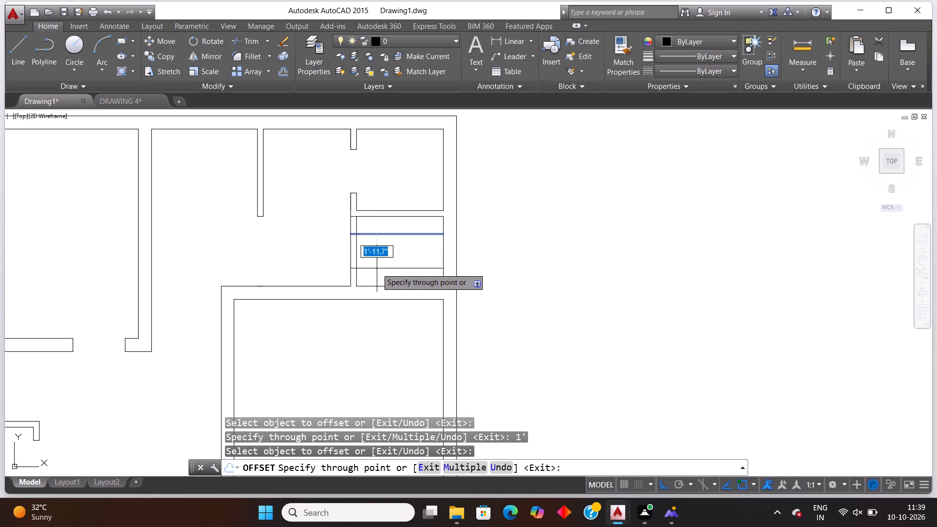
text(2'6")
key(Return)
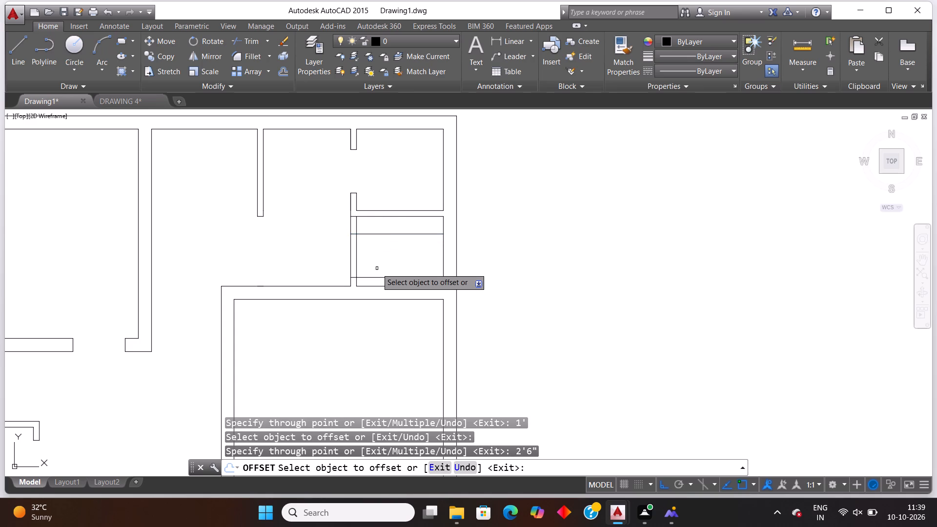
key(Escape)
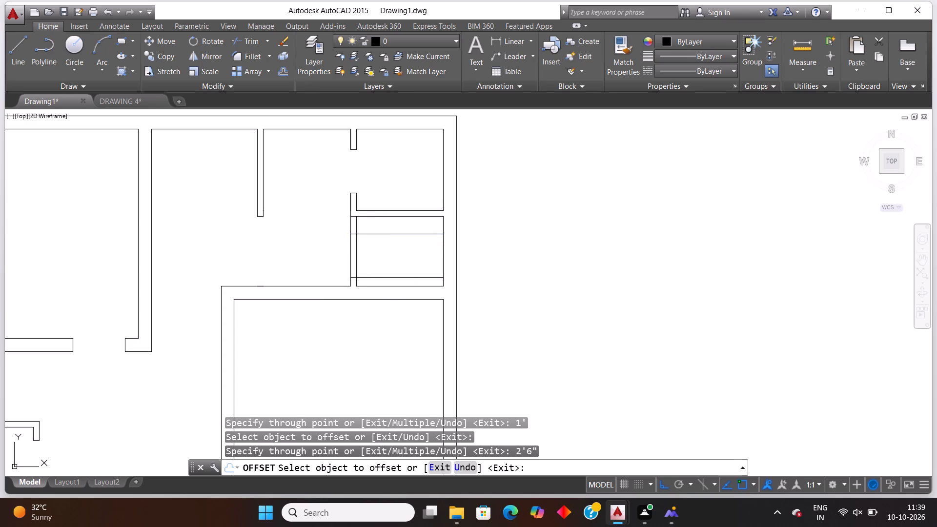
Trim the vertical partition between the two lower offset lines and remove their excess across the lower small room, forming a 2'6" opening.
text(tr)
key(Return)
key(Return)
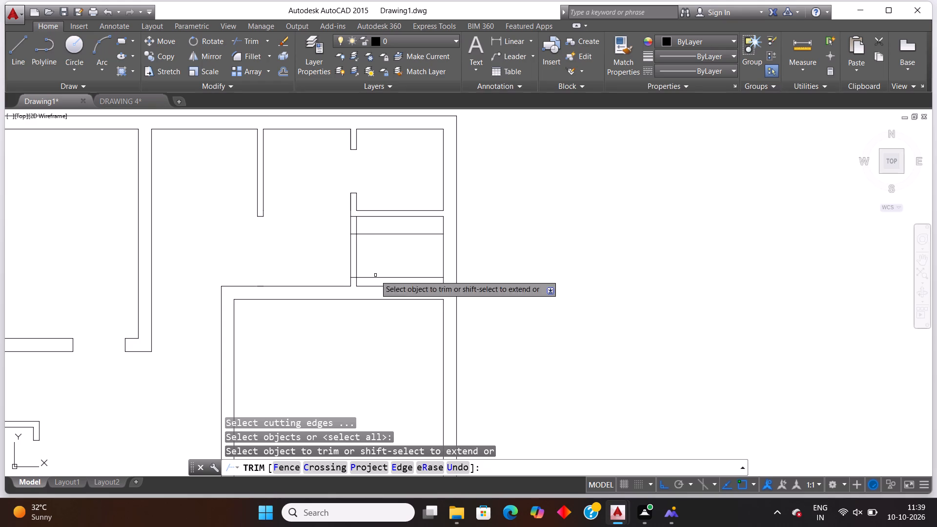
click(340, 250)
click(396, 259)
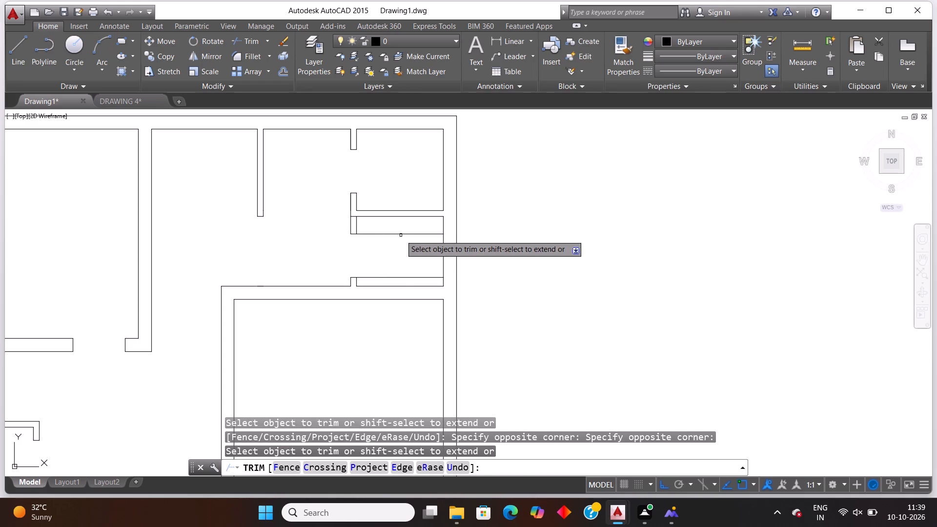
click(402, 228)
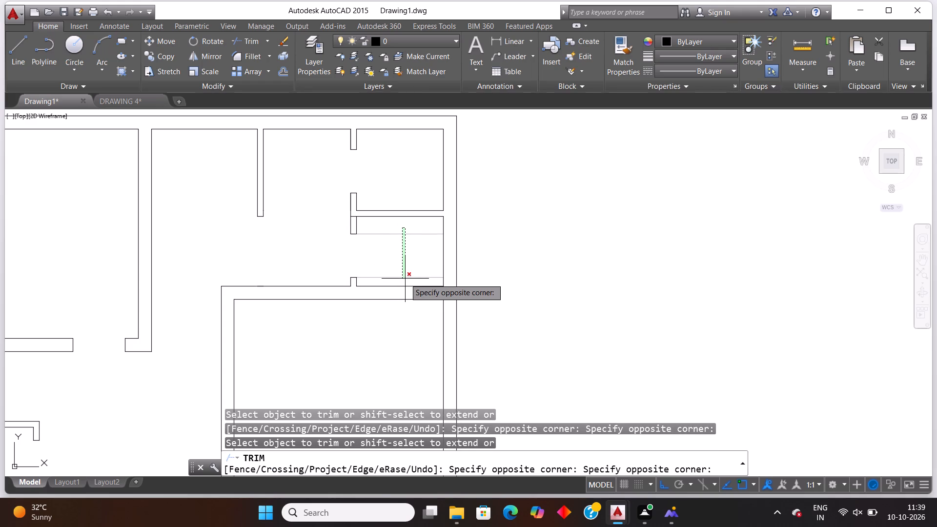
click(428, 253)
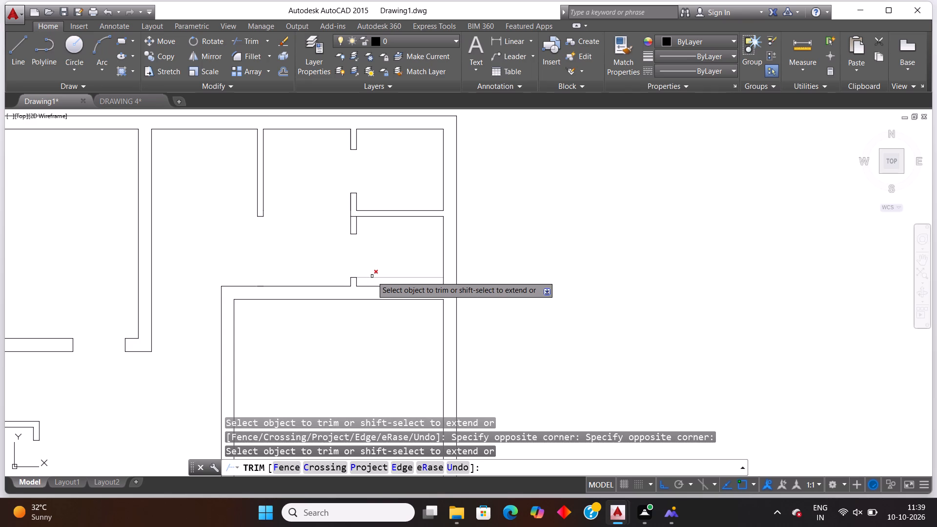
click(372, 276)
Trim the horizontal wall's lower line where it crosses the inside of the vertical partition.
scroll(361, 227, up, 1)
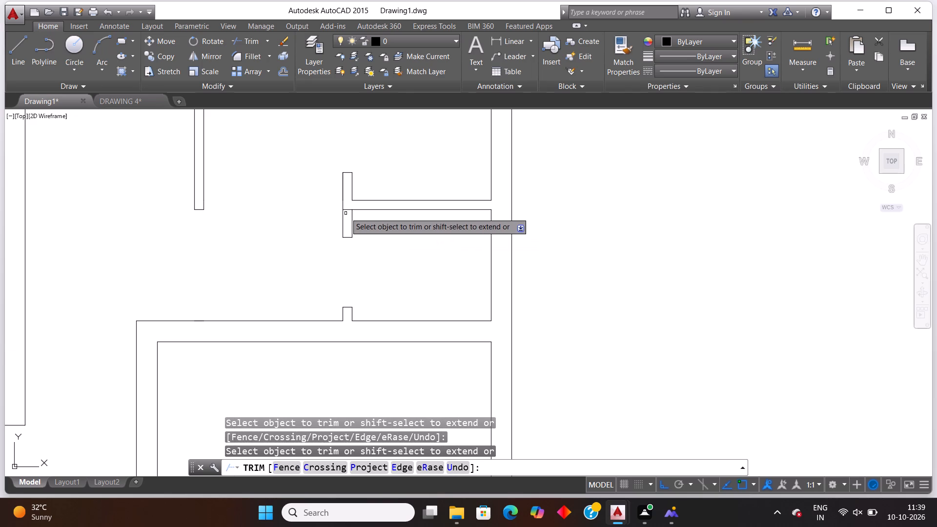
click(346, 211)
scroll(370, 229, down, 3)
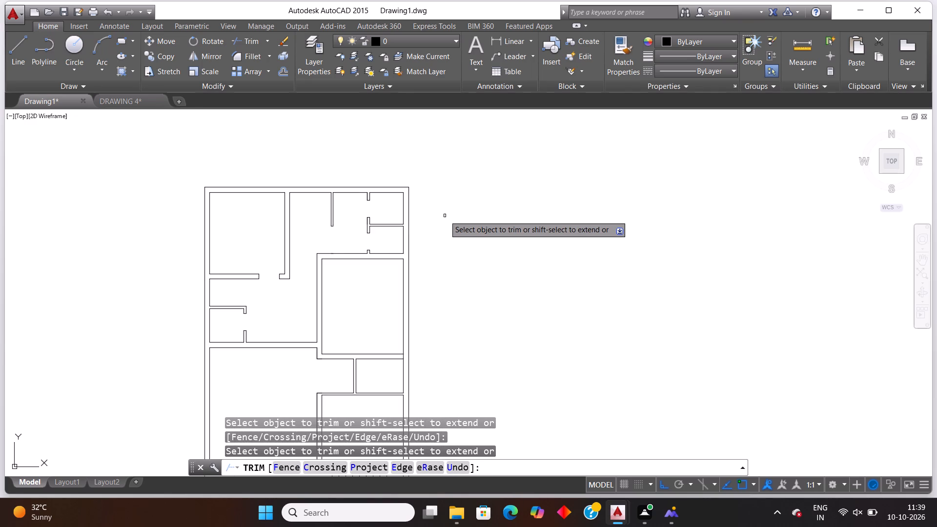
scroll(399, 230, down, 1)
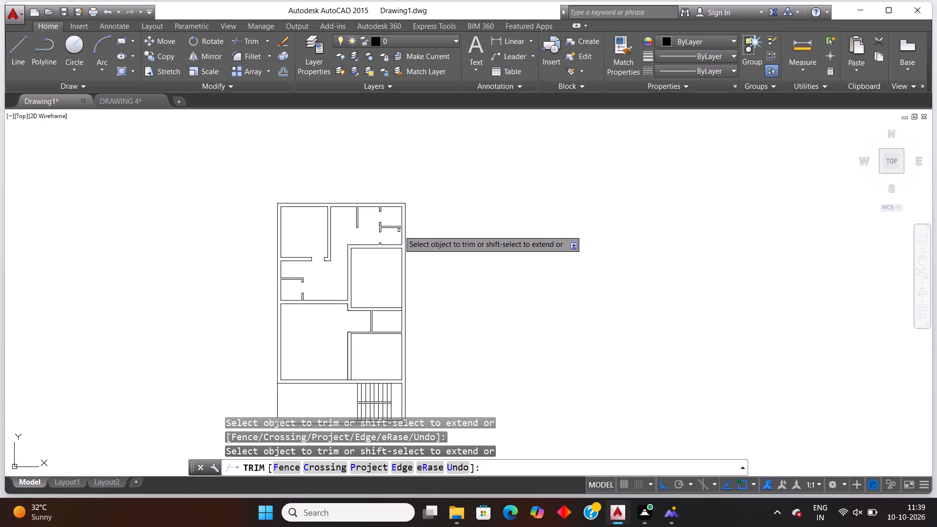
scroll(399, 230, up, 1)
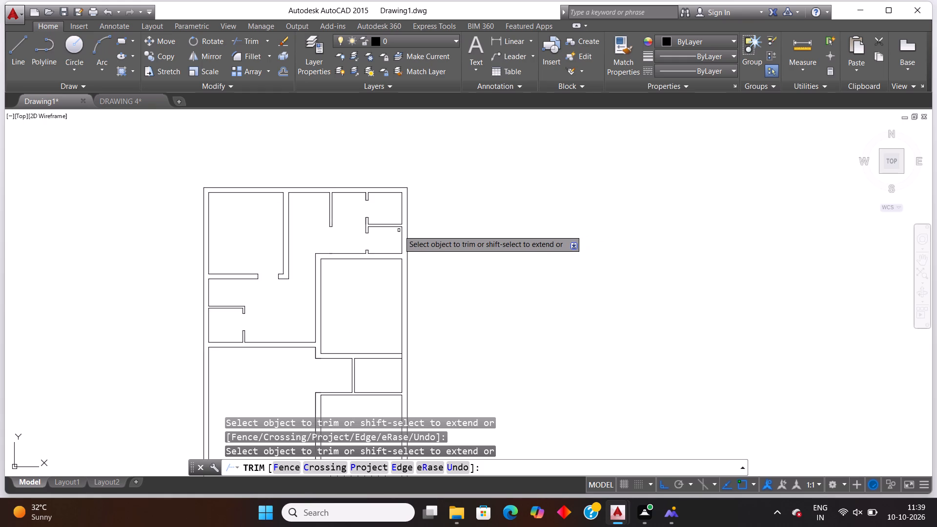
key(Escape)
Extend the upper line of the horizontal wall below the small left room to the inner line of the large right room's wall.
scroll(399, 230, down, 1)
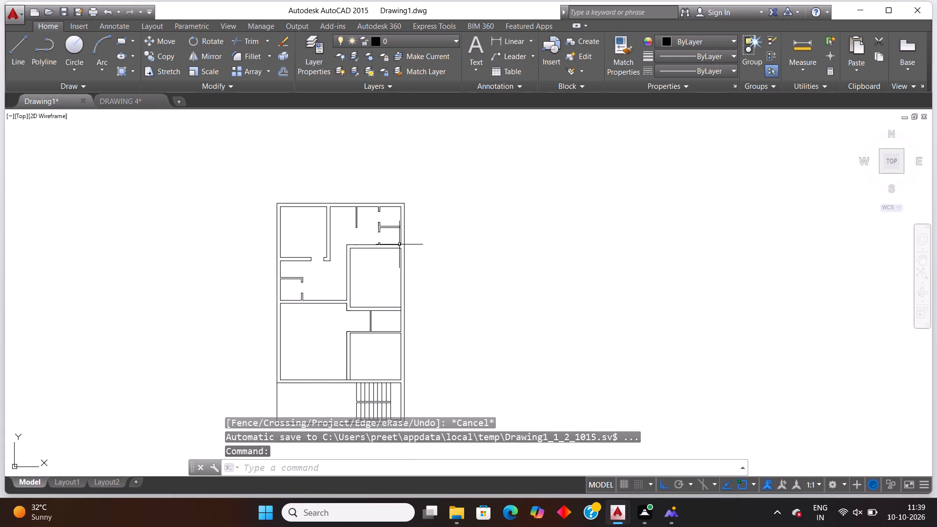
scroll(399, 248, up, 1)
scroll(346, 308, down, 1)
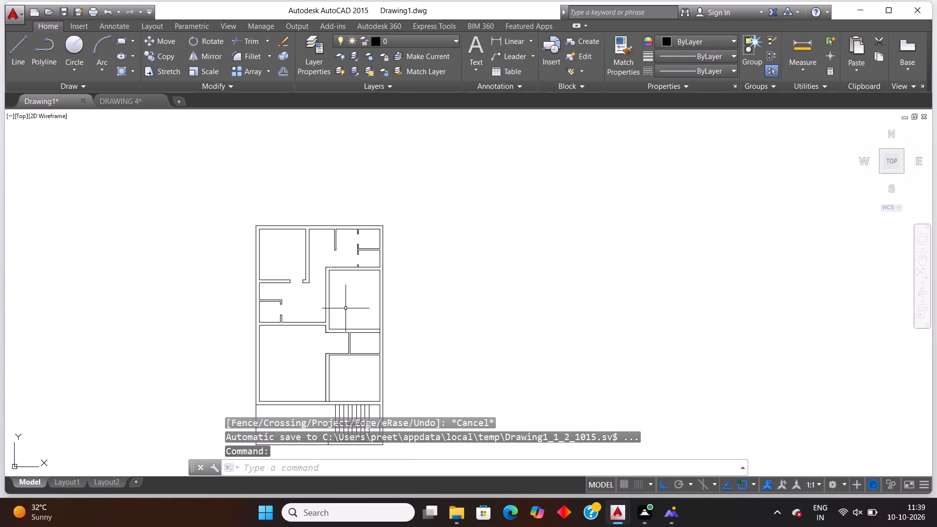
scroll(324, 336, up, 1)
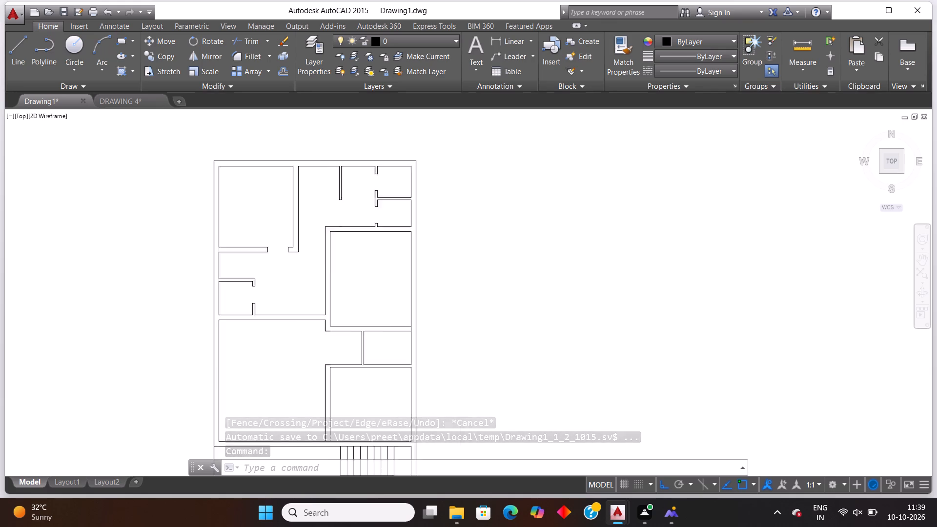
scroll(324, 336, up, 1)
text(ex)
key(Return)
key(Return)
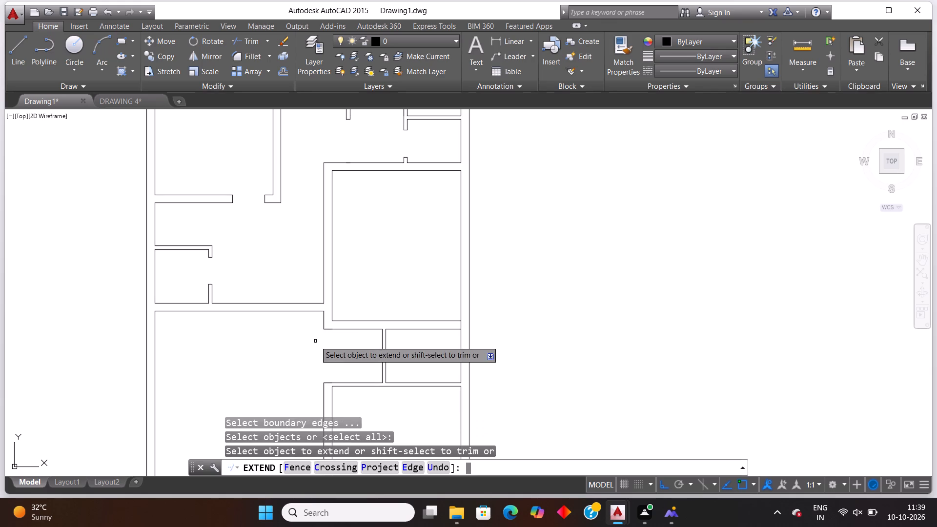
click(322, 303)
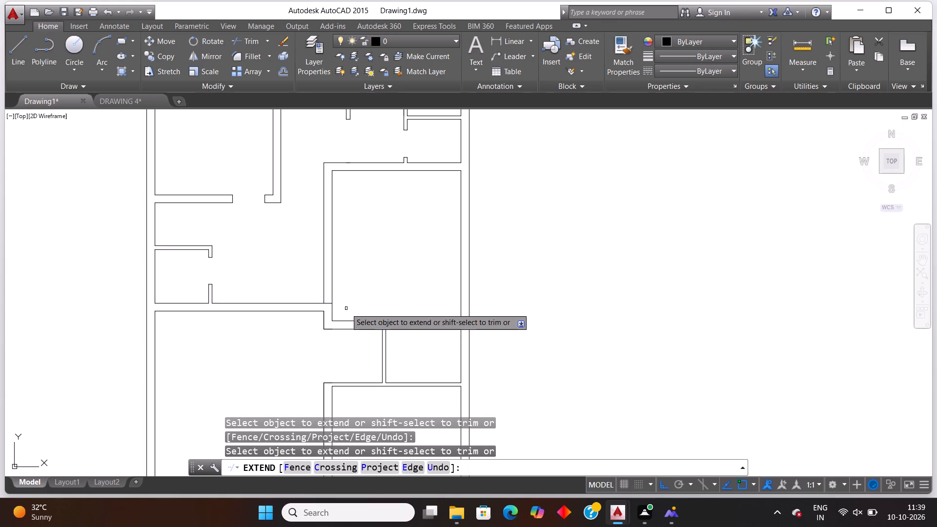
key(Escape)
Offset the extended wall line 1' upward, and offset the resulting line a further 3' upward.
text(off)
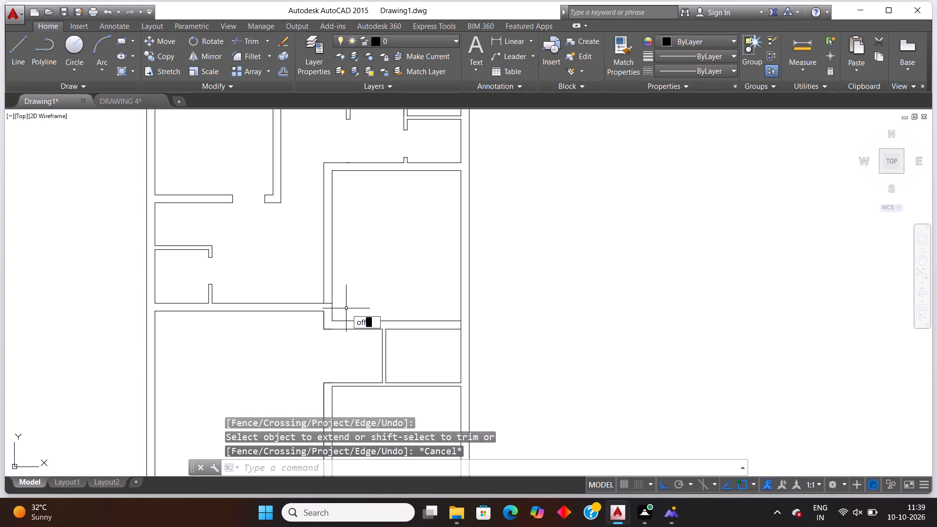
key(Return)
key(Return)
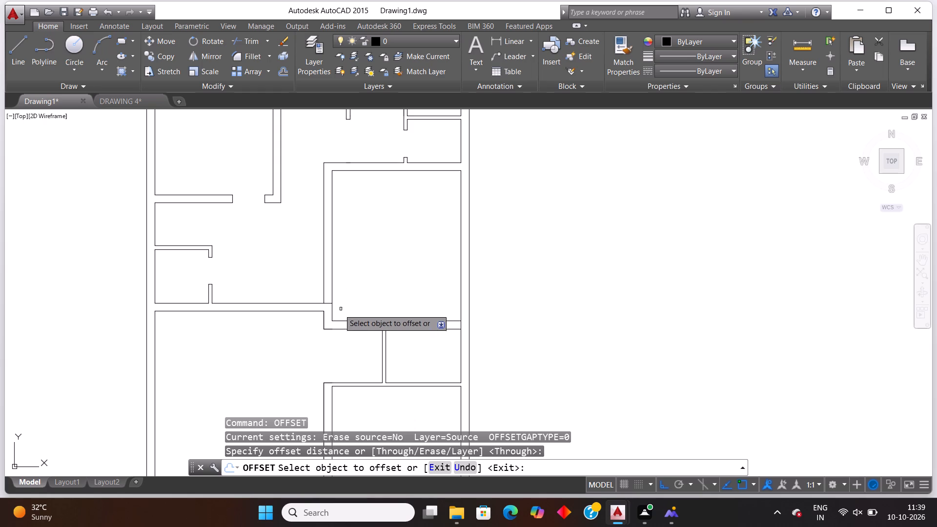
click(329, 304)
text(1')
key(Return)
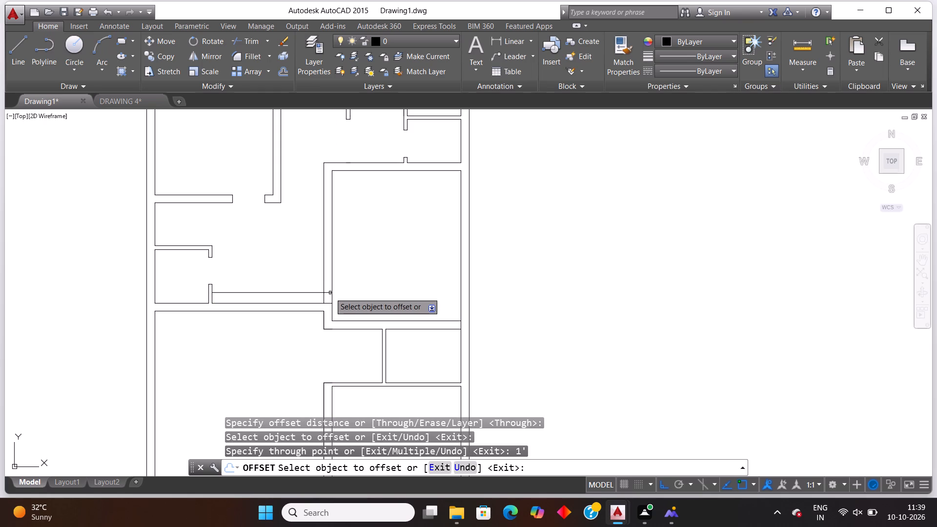
click(330, 293)
key(3)
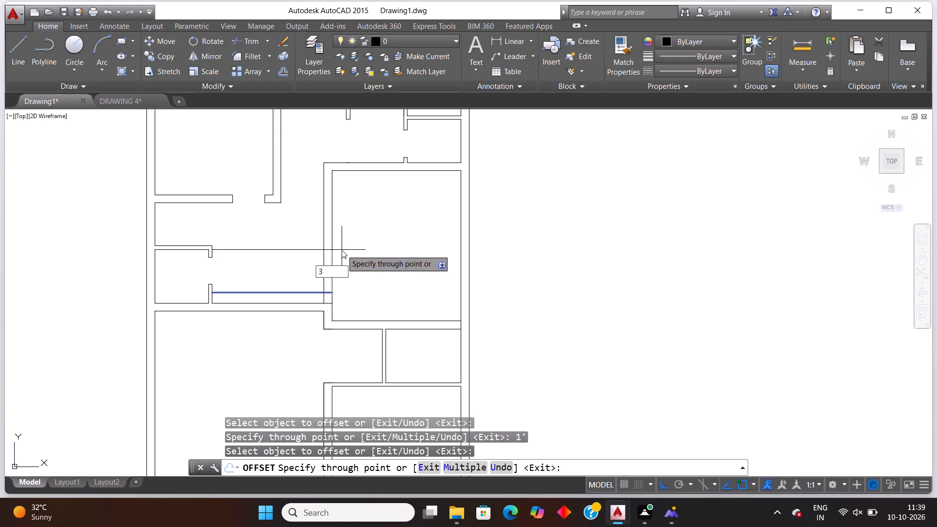
key(apostrophe)
key(Return)
key(Escape)
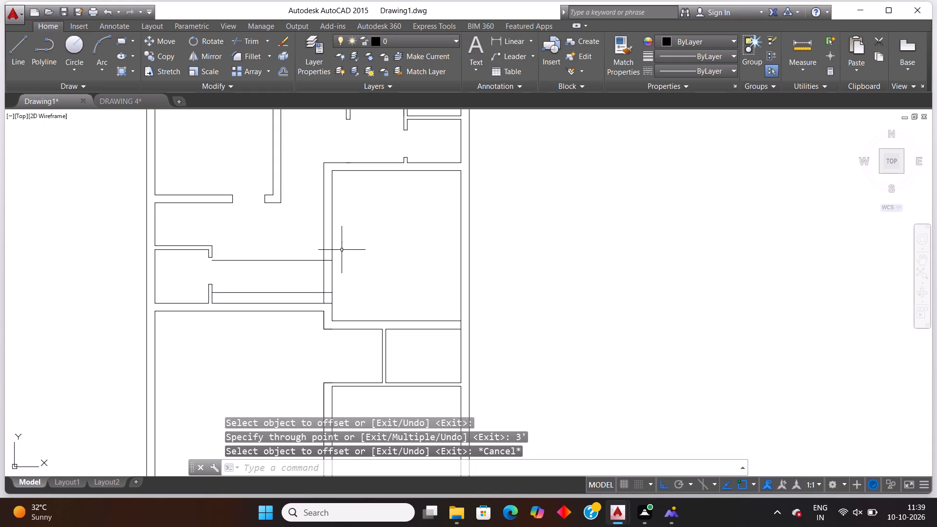
Trim the large right room's left wall between the offset lines and remove the excess lines, forming a 3' opening.
text(tr)
key(Return)
key(Return)
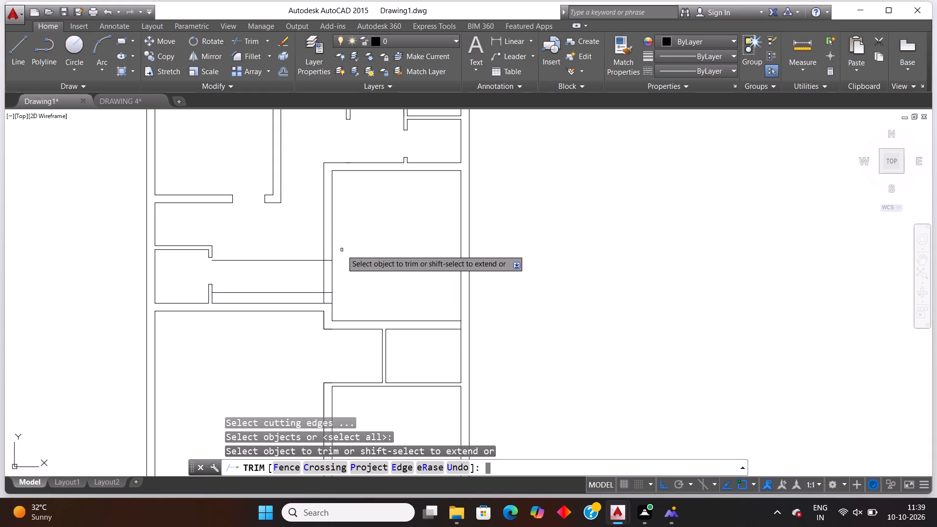
click(307, 281)
click(358, 269)
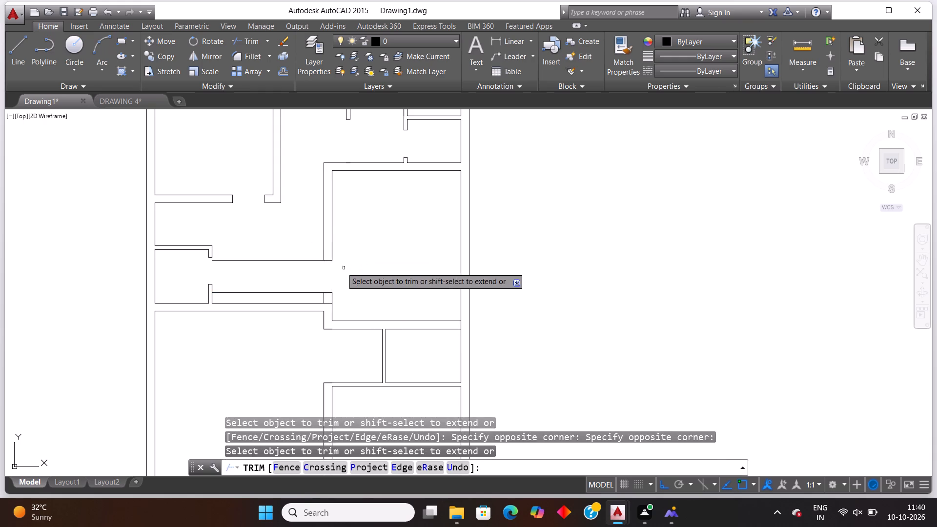
click(267, 245)
click(282, 298)
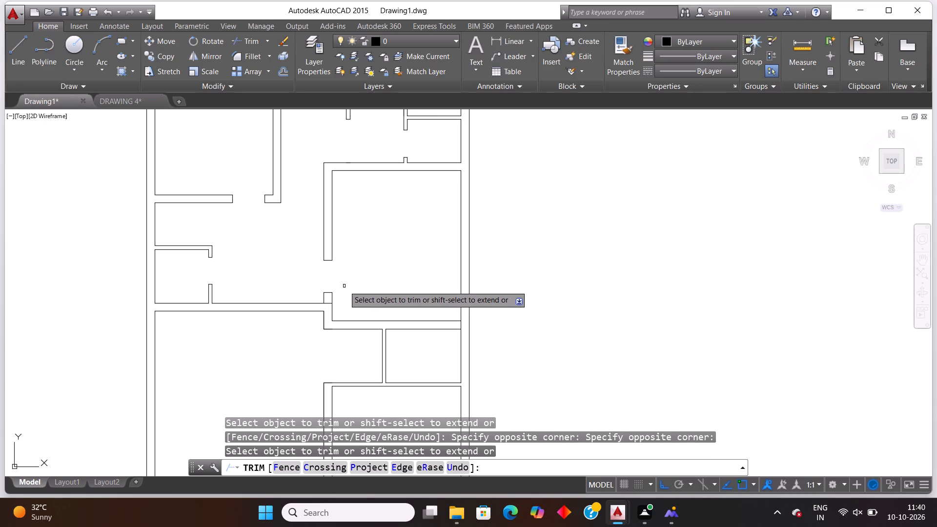
click(329, 304)
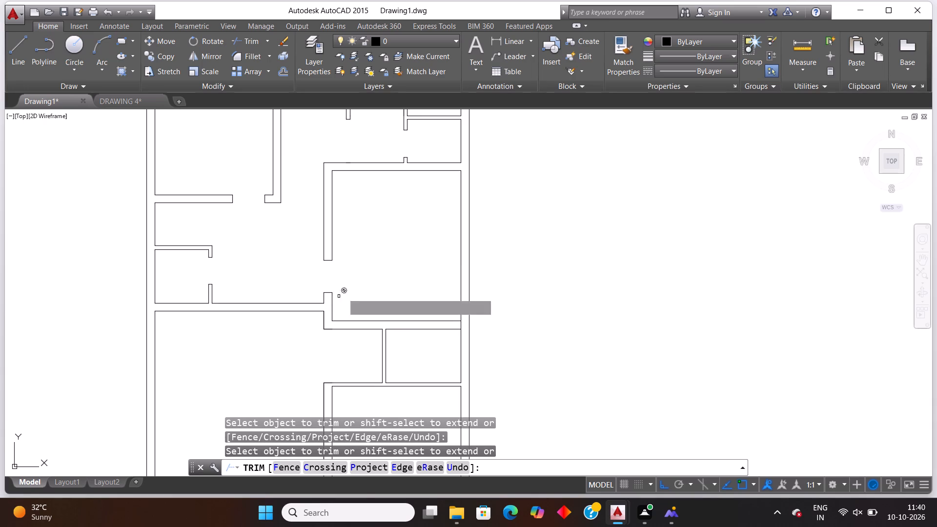
scroll(353, 288, down, 1)
key(Escape)
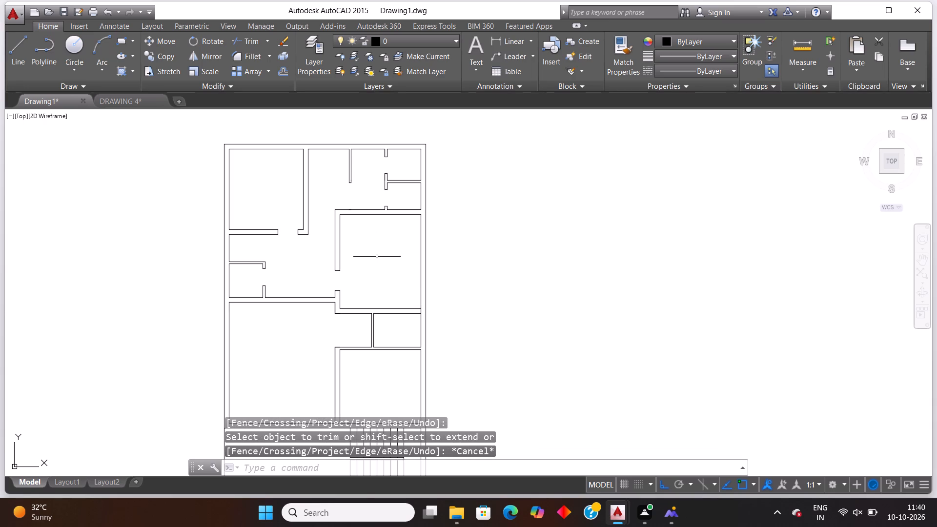
Extend the left line of the short wall stub below the new opening down to the horizontal wall's lower line.
scroll(386, 248, down, 1)
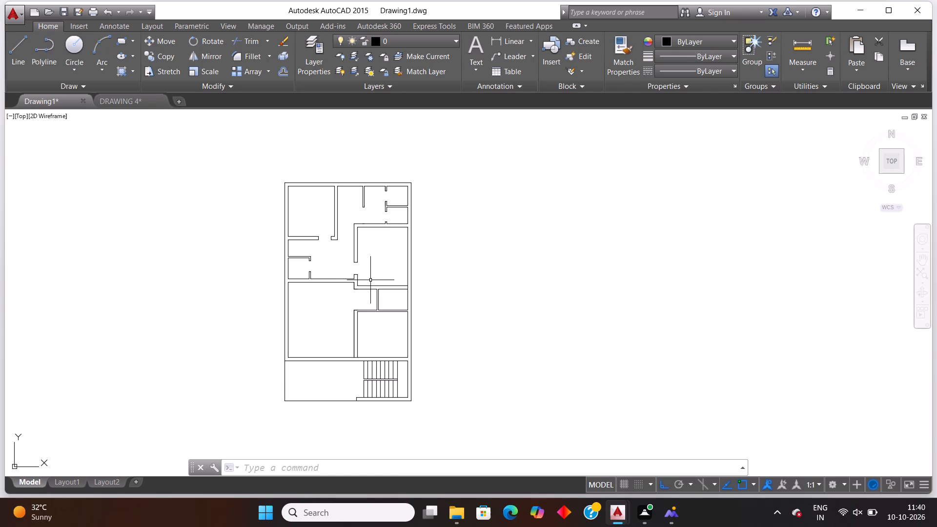
scroll(370, 280, up, 2)
text(ex)
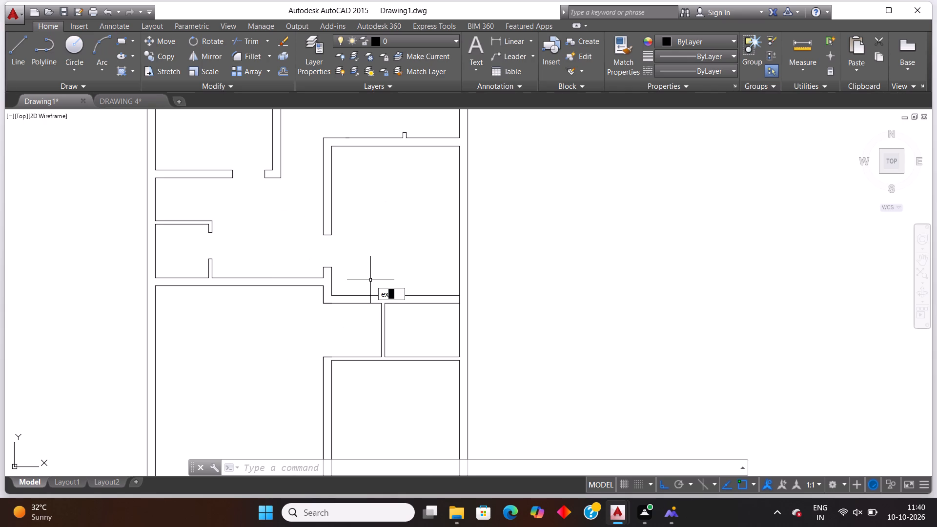
key(Return)
key(Return)
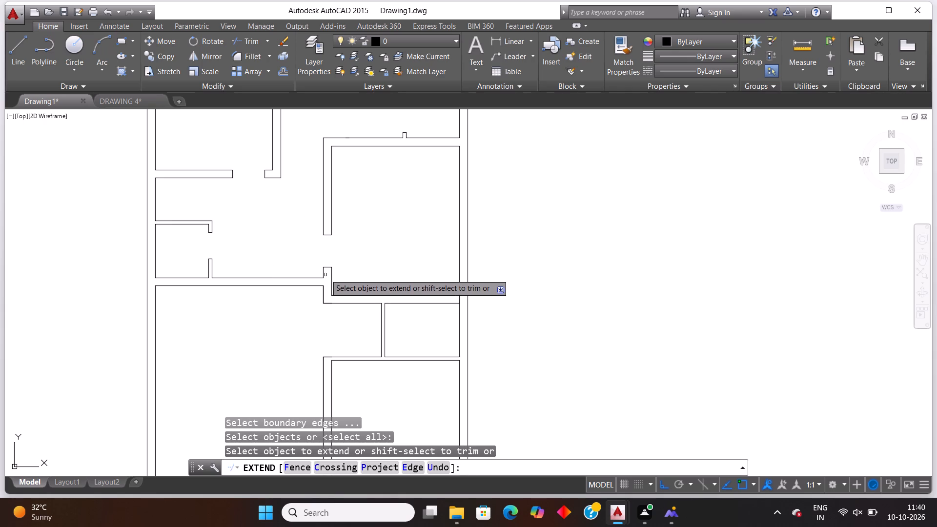
click(324, 274)
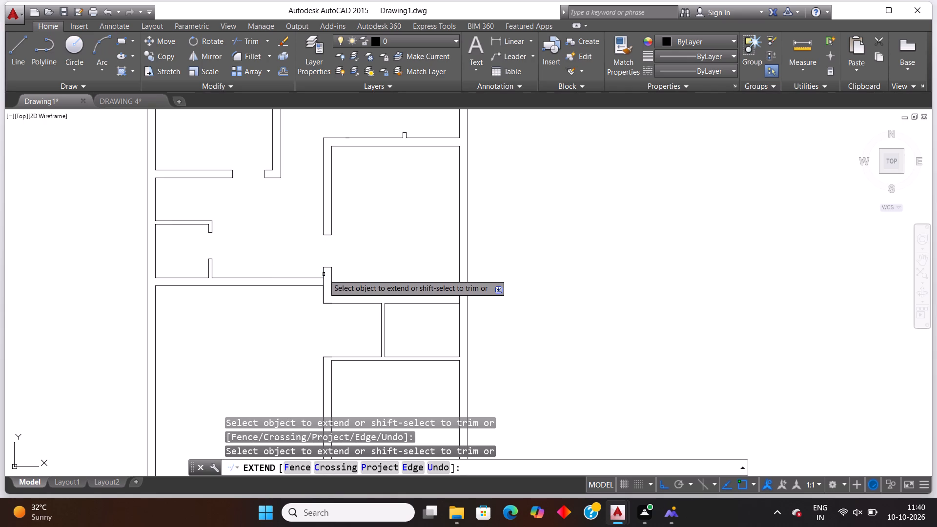
key(Escape)
Offset the stub's left line 1' to the left, and offset the resulting line a further 3' left.
text(off)
key(Return)
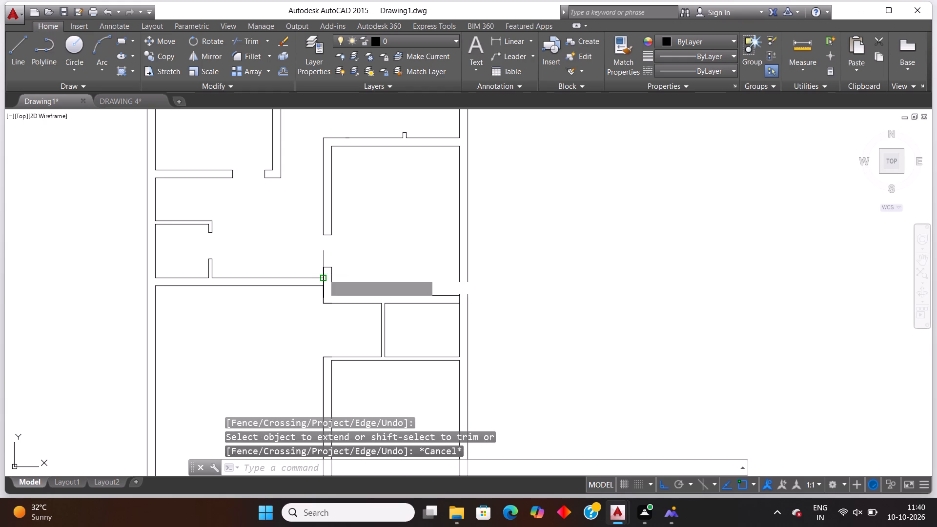
key(Return)
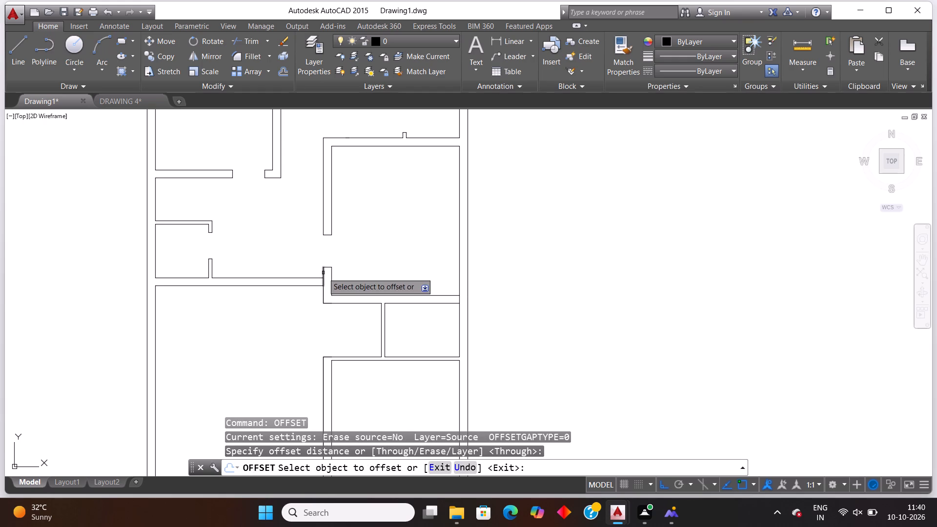
click(323, 273)
text(1')
key(Return)
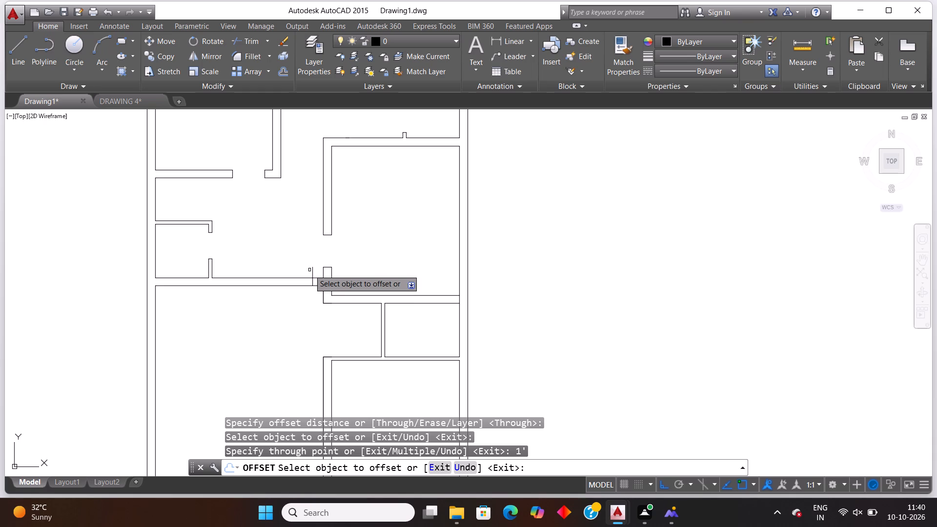
click(312, 270)
text(3')
key(Return)
key(Escape)
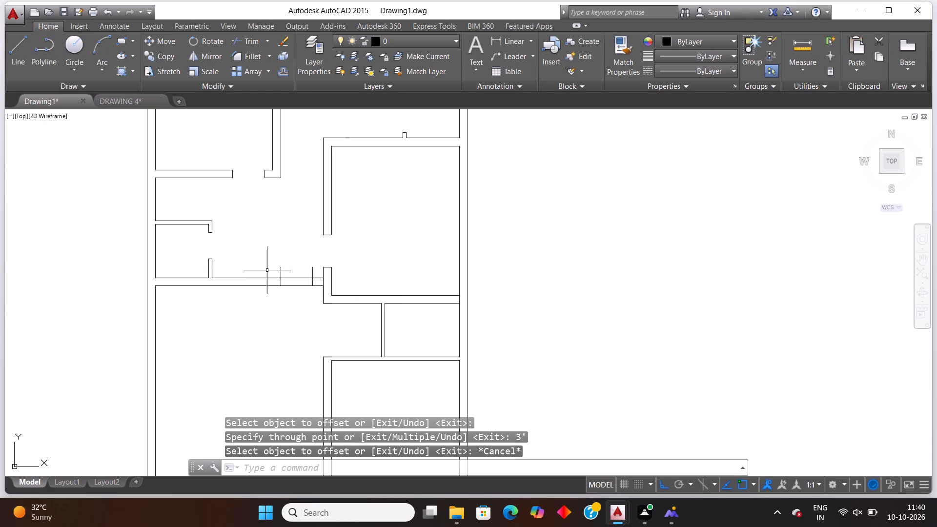
Trim the horizontal wall between the offset lines, their excess above the wall, and the line across the wall junction, forming a 3' opening.
text(tr)
key(Return)
key(Return)
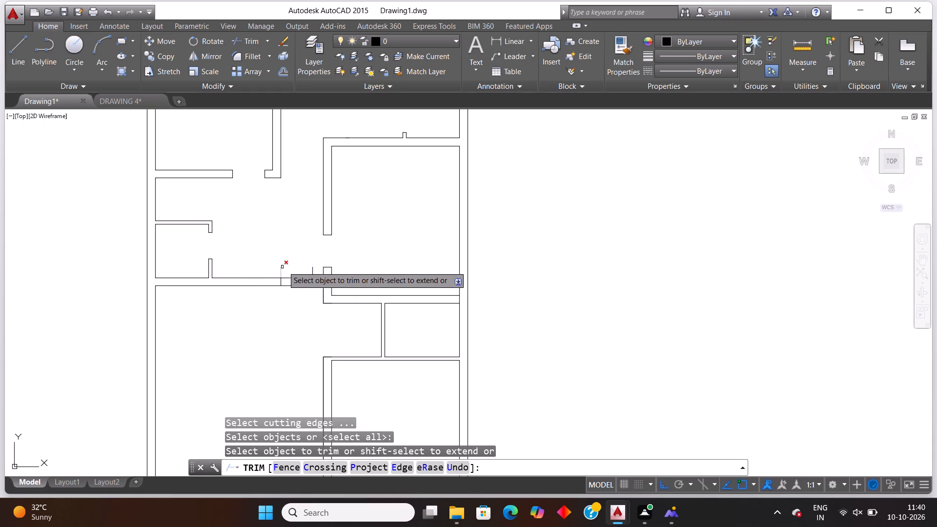
click(301, 273)
click(304, 302)
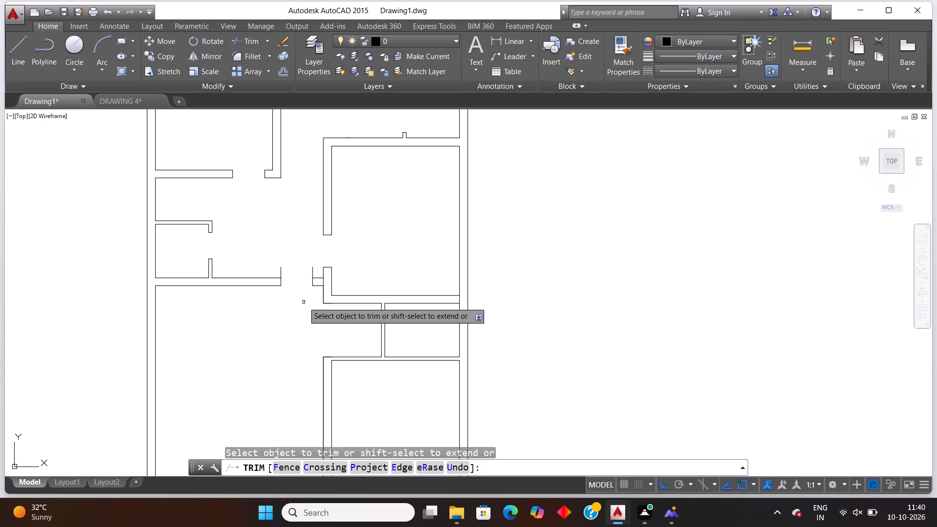
click(280, 270)
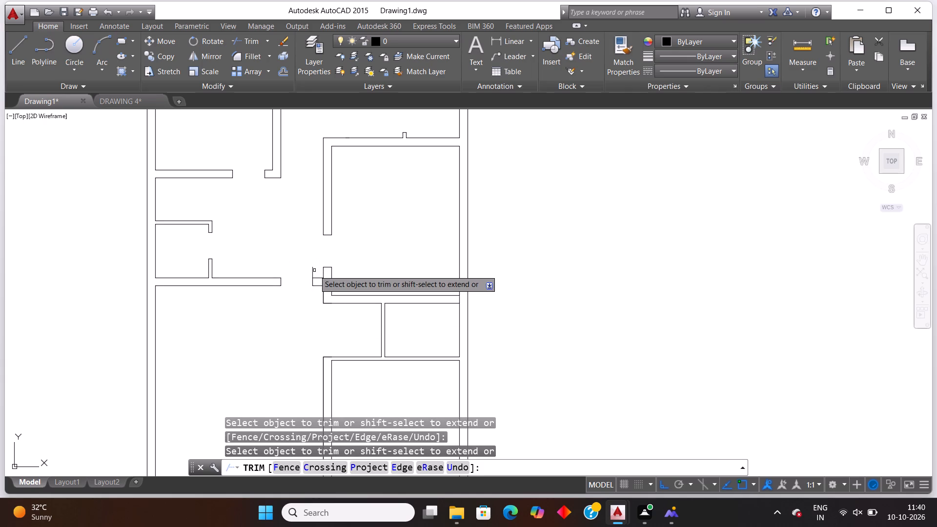
click(313, 270)
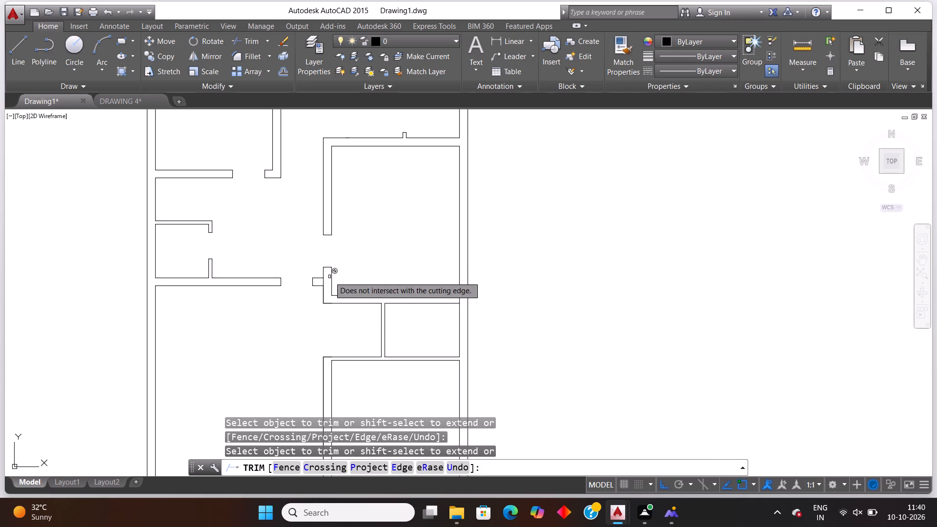
click(323, 283)
scroll(394, 249, down, 1)
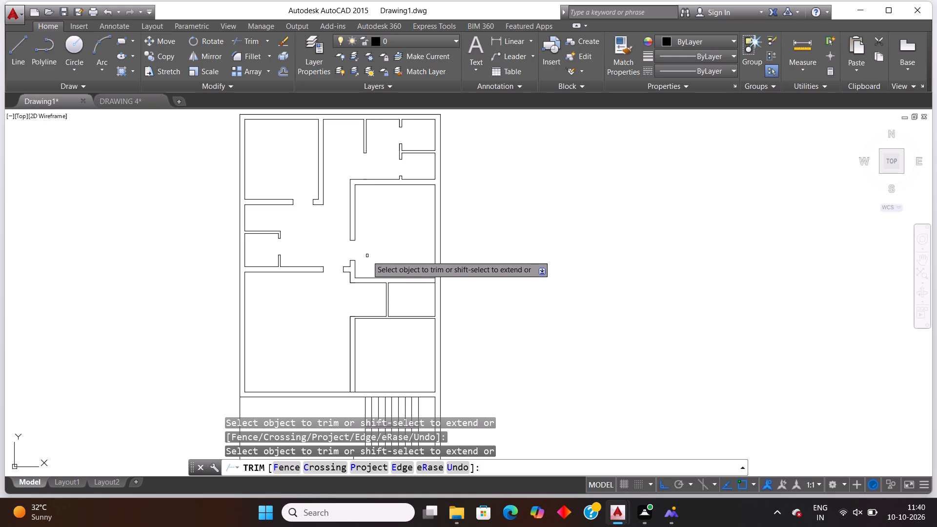
scroll(353, 271, up, 2)
scroll(353, 271, down, 2)
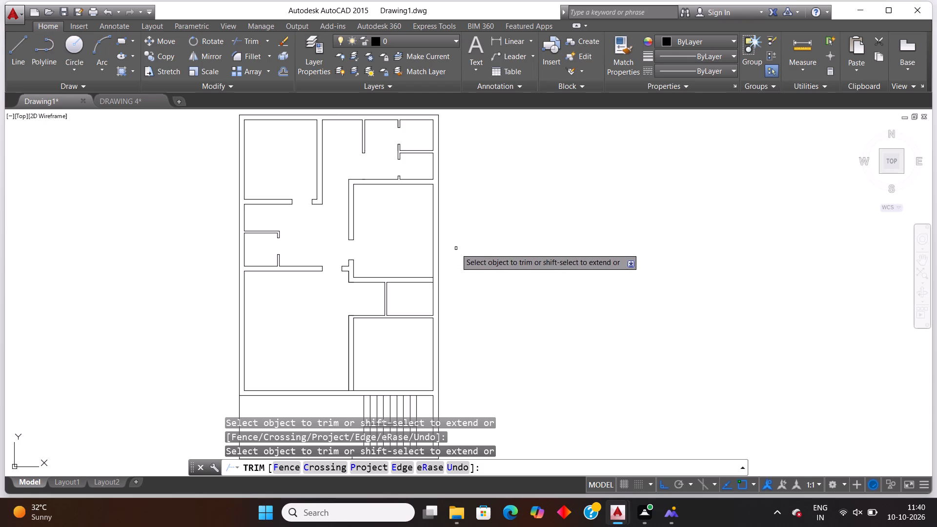
scroll(386, 267, up, 1)
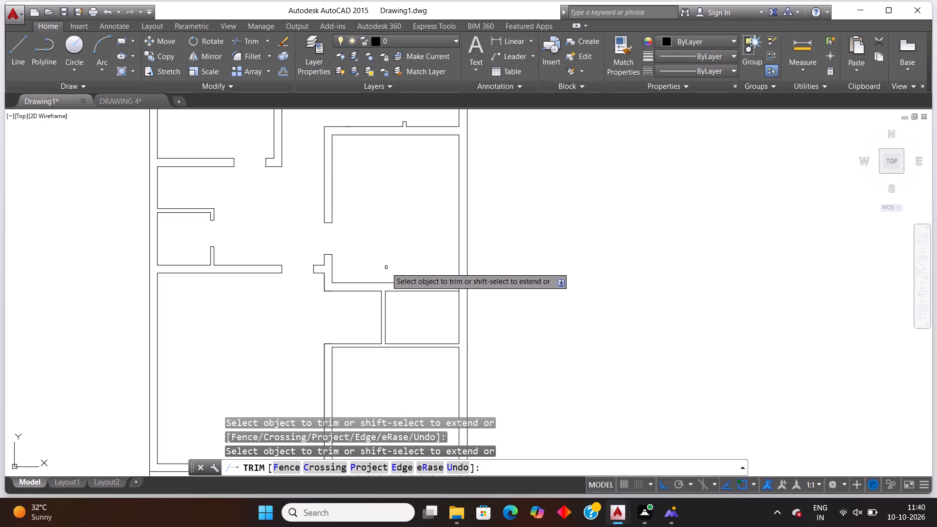
key(Escape)
Offset the left end line of the horizontal wall's new opening 1' to the left.
text(off)
key(Return)
key(Return)
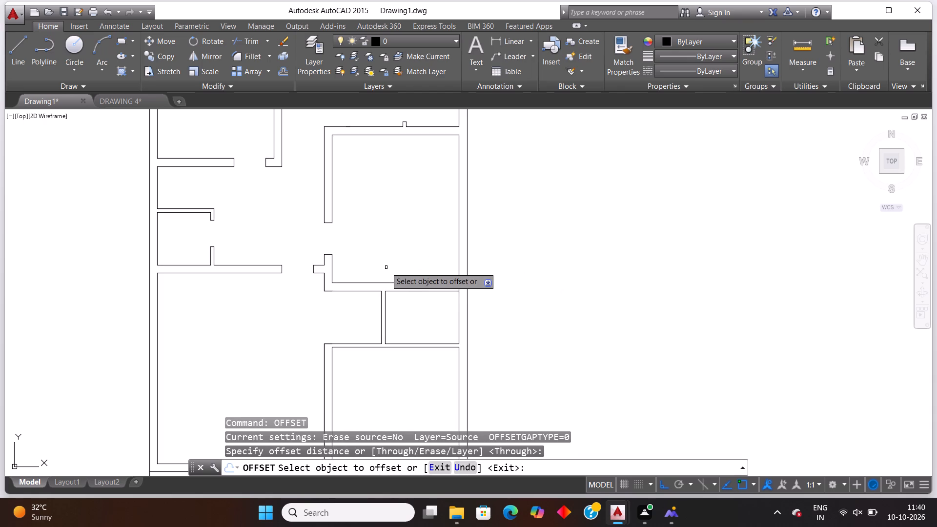
click(282, 269)
text(1')
key(Return)
key(Escape)
Trim the horizontal wall lines between the old and new end lines and delete the old end line, widening the opening by 1'.
text(tr)
key(Return)
key(Return)
scroll(274, 270, up, 1)
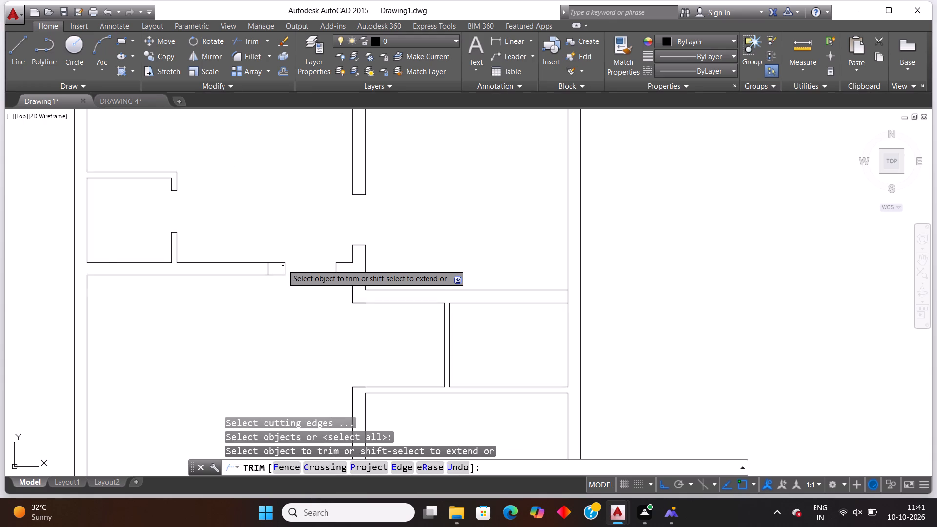
scroll(283, 264, up, 1)
click(279, 254)
click(283, 290)
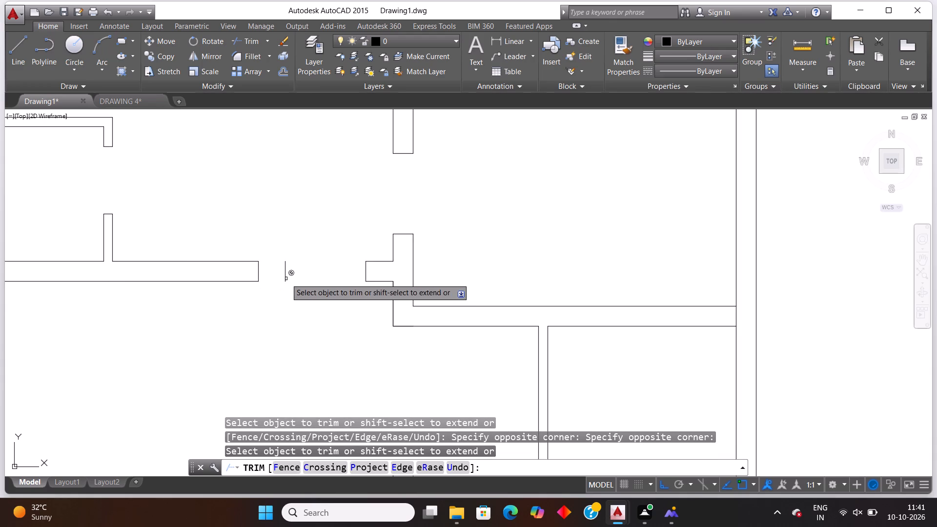
key(Escape)
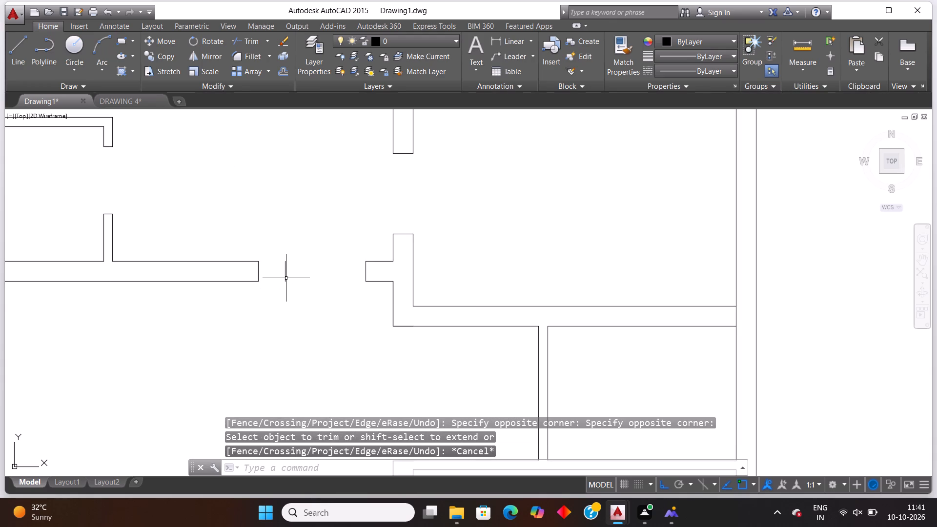
click(286, 278)
key(Delete)
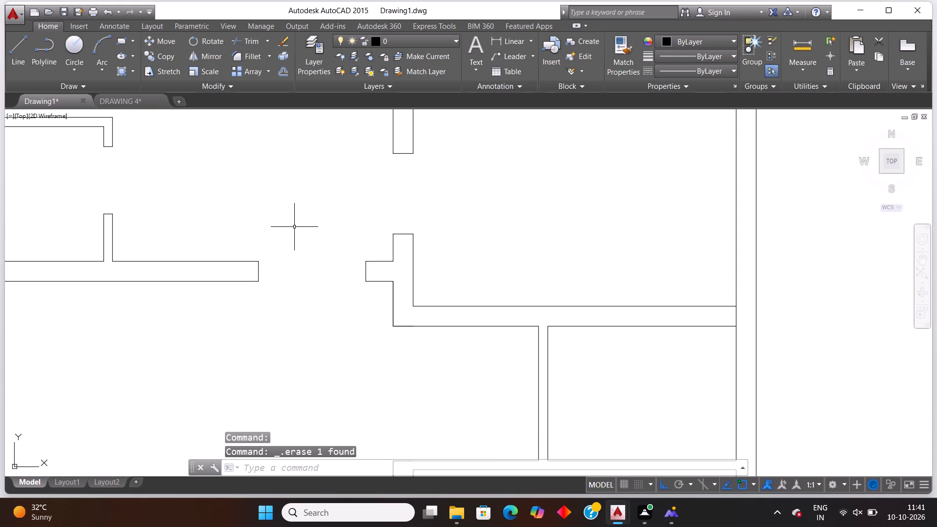
Extend the outer right-hand line of the top-left room's wall up to the outermost line of the top exterior wall.
scroll(294, 234, down, 5)
scroll(370, 219, up, 2)
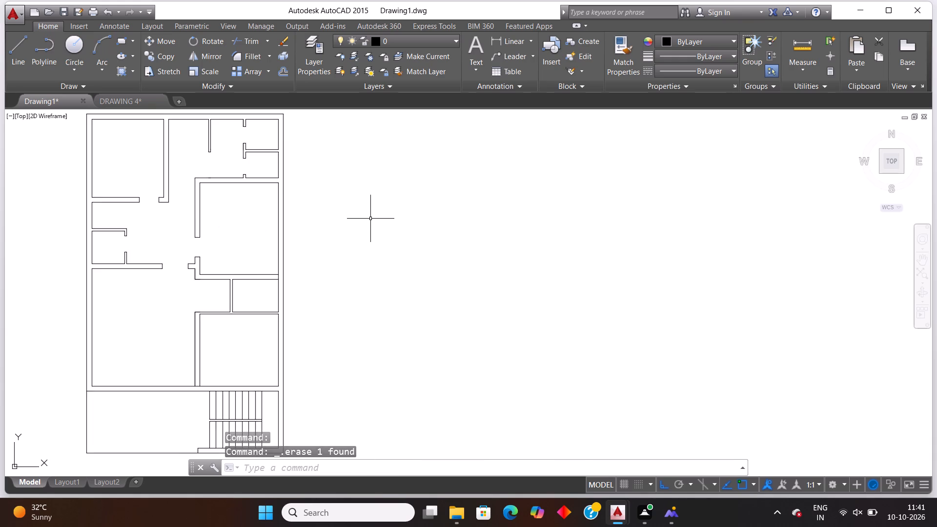
scroll(370, 219, down, 1)
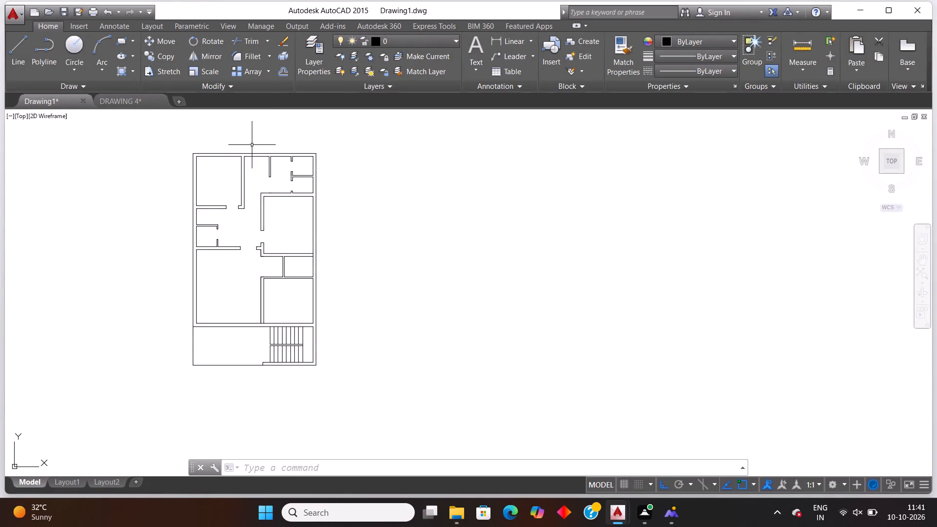
scroll(260, 147, up, 1)
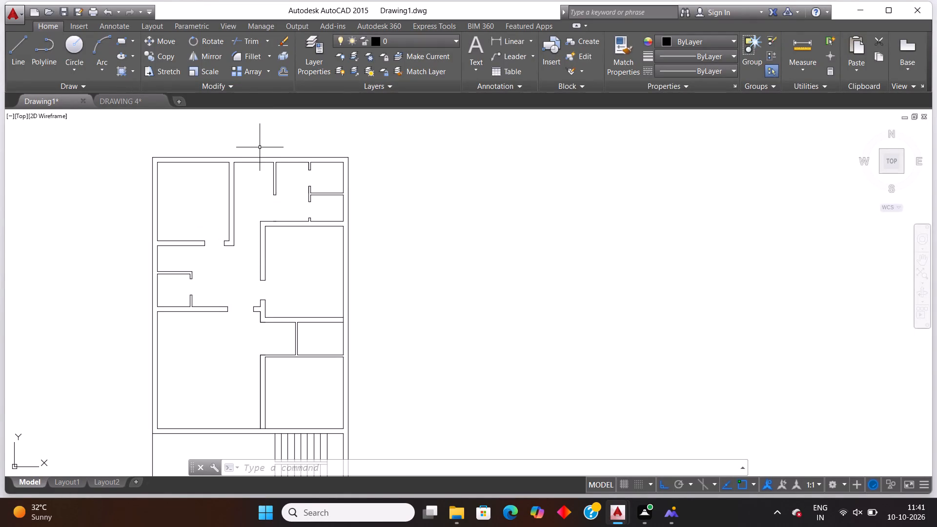
scroll(260, 147, up, 1)
key(Escape)
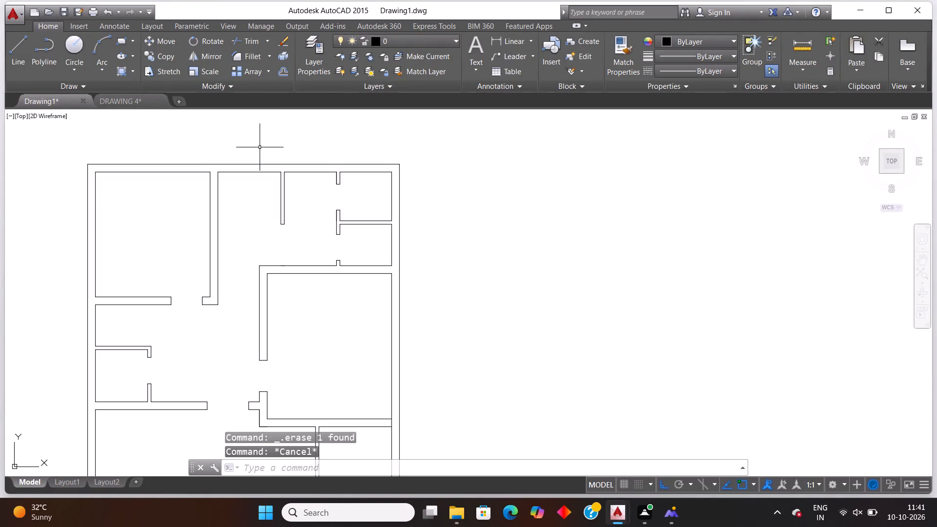
text(ex)
key(Return)
key(Return)
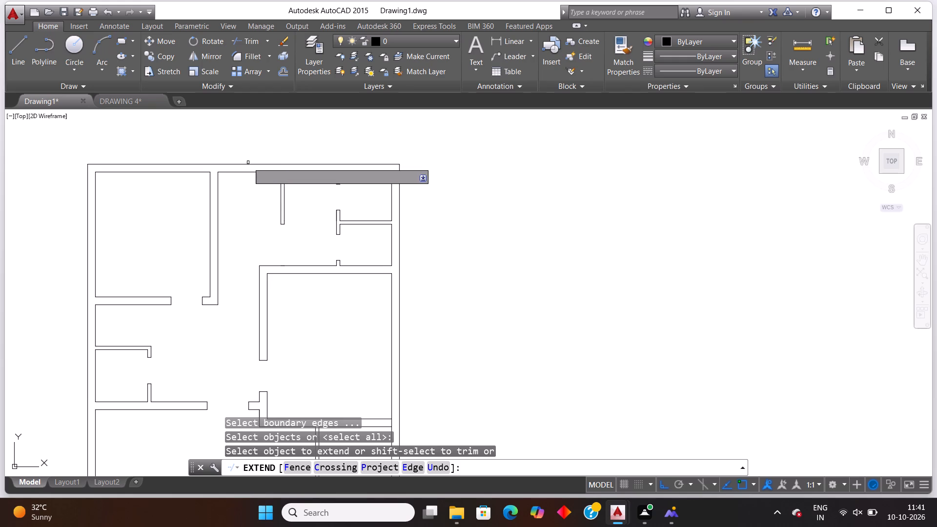
click(218, 182)
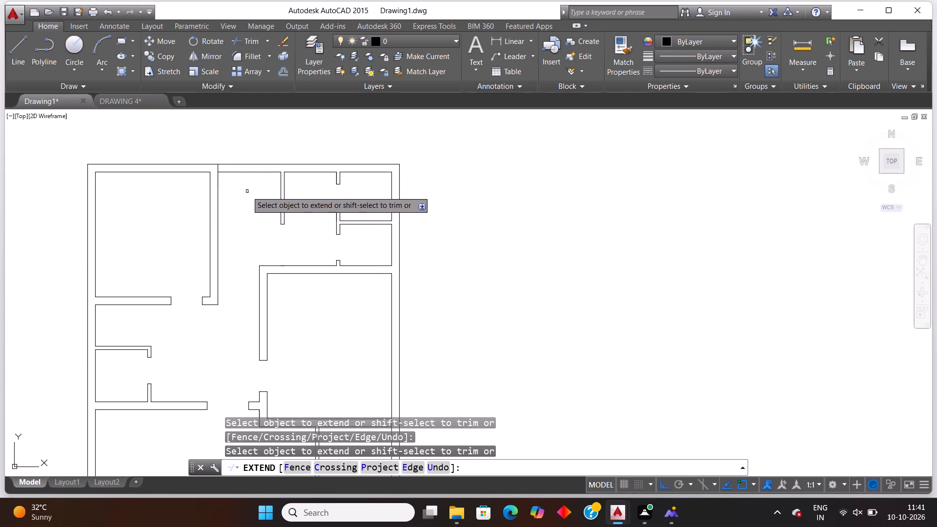
key(Escape)
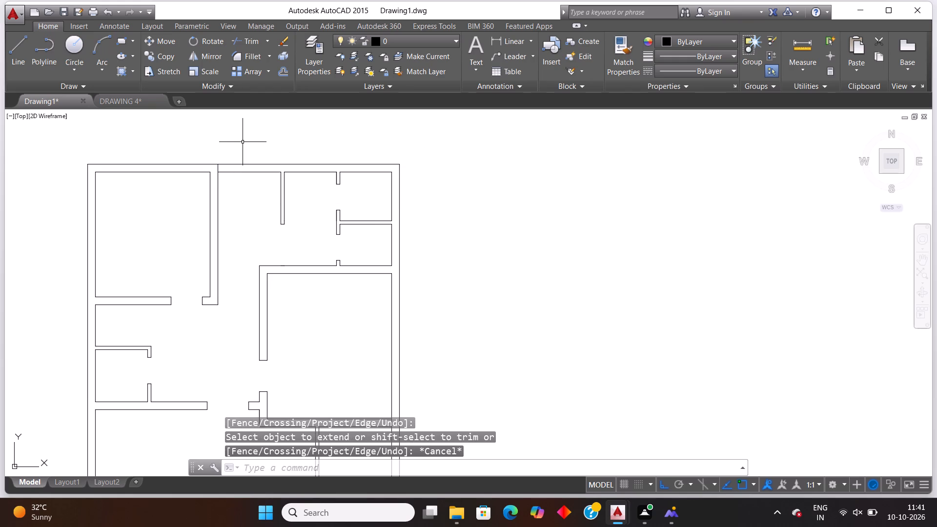
Extend the left line of the short partition facing that wall up to the top exterior wall's outermost line.
key(Return)
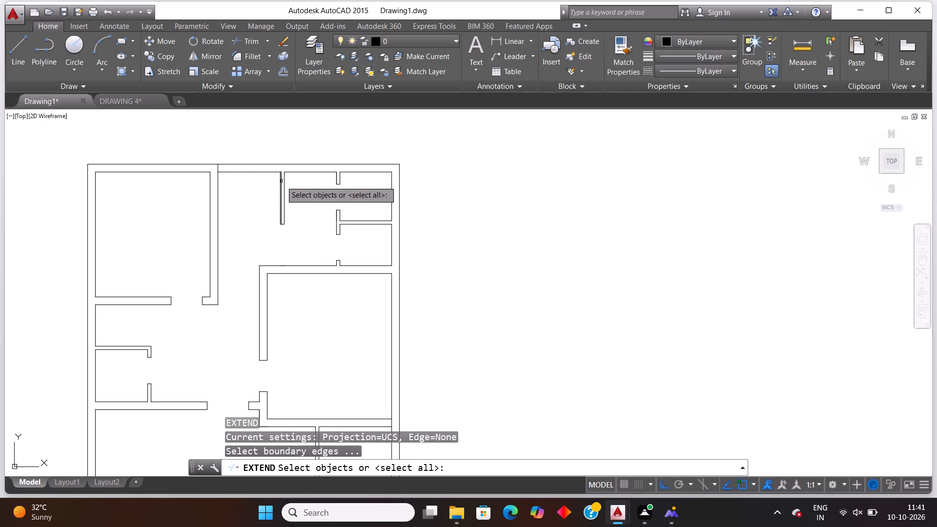
key(Escape)
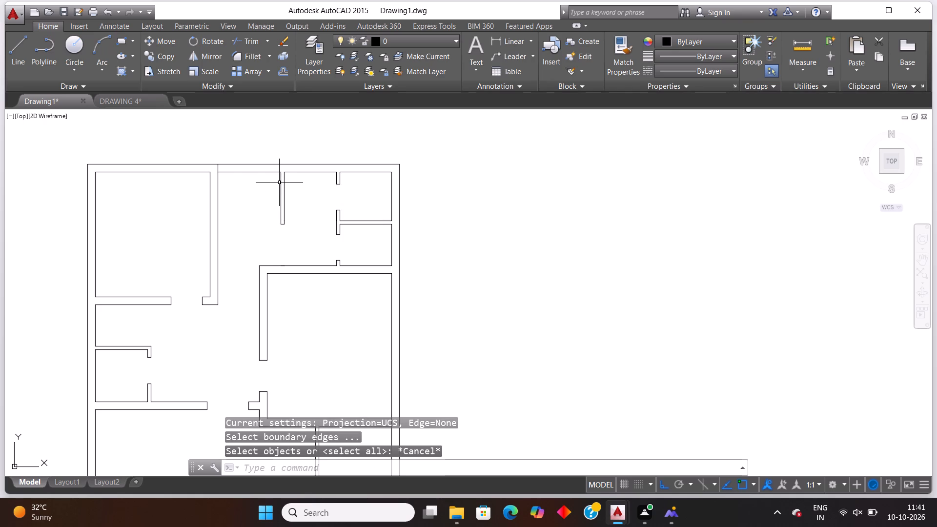
text(ex)
key(Return)
key(Return)
click(280, 183)
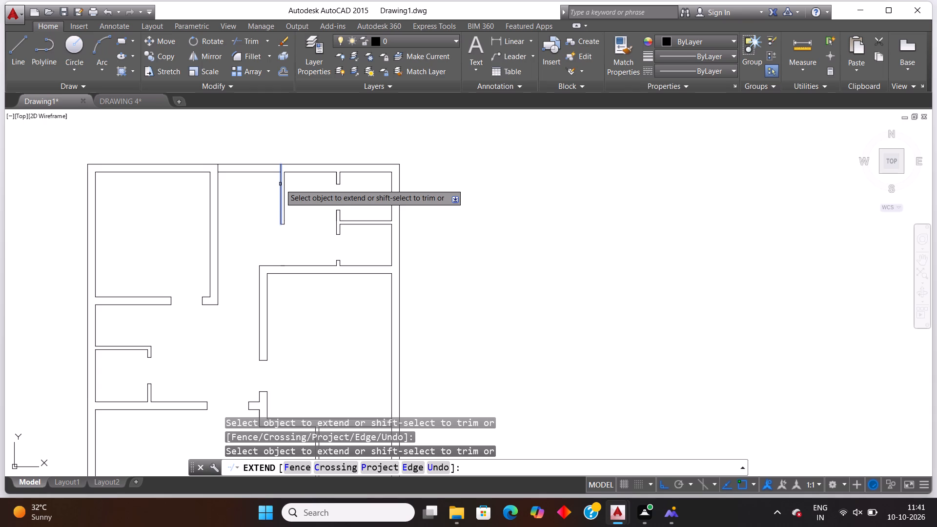
key(Escape)
Offset the two extended wall lines 1' inward, toward each other, across the space between them.
text(off)
key(Return)
key(Return)
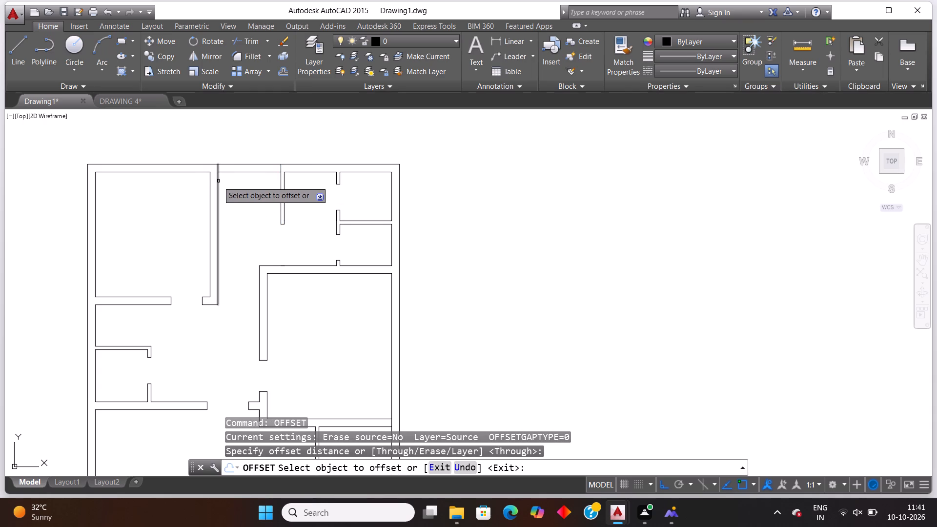
click(218, 182)
text(1')
key(Return)
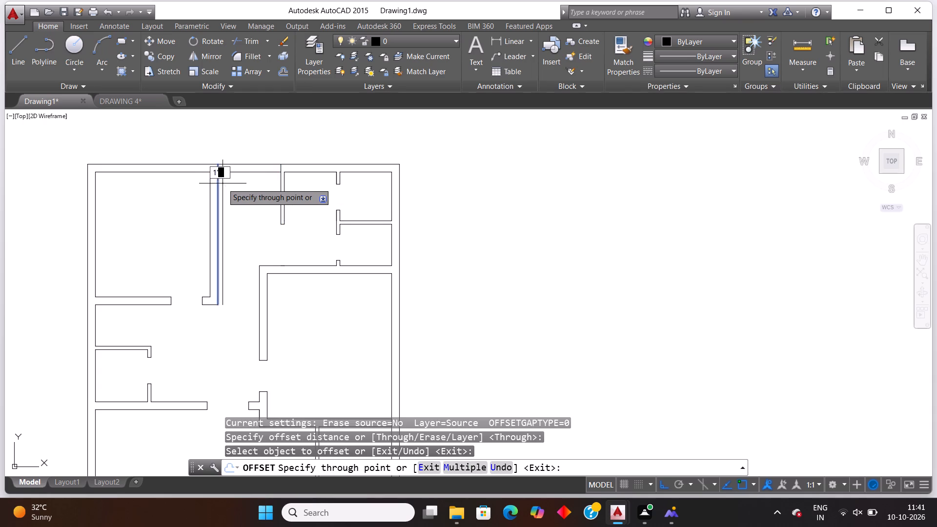
click(280, 167)
text(1')
key(Return)
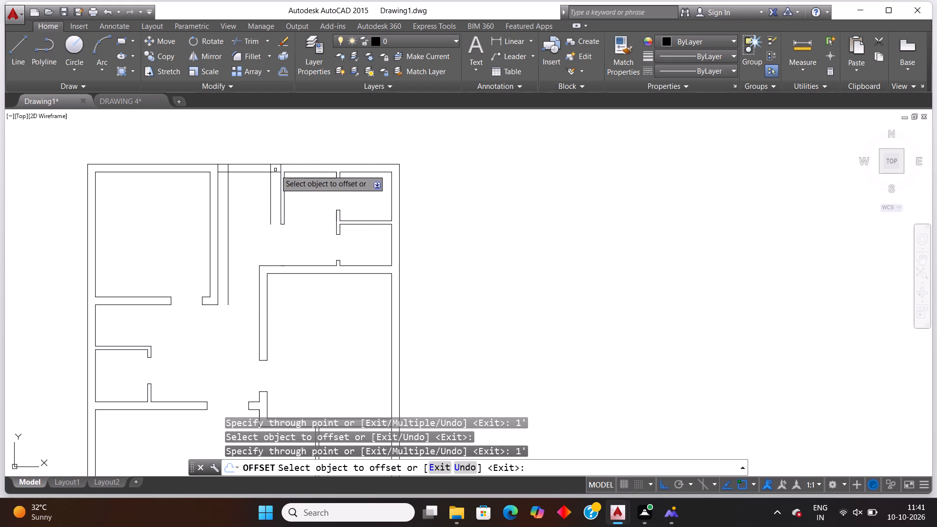
key(Escape)
Trim the top exterior wall between the offset lines, their excess below the wall, and both extended lines within the wall thickness, forming an opening.
text(tr)
key(Return)
key(Return)
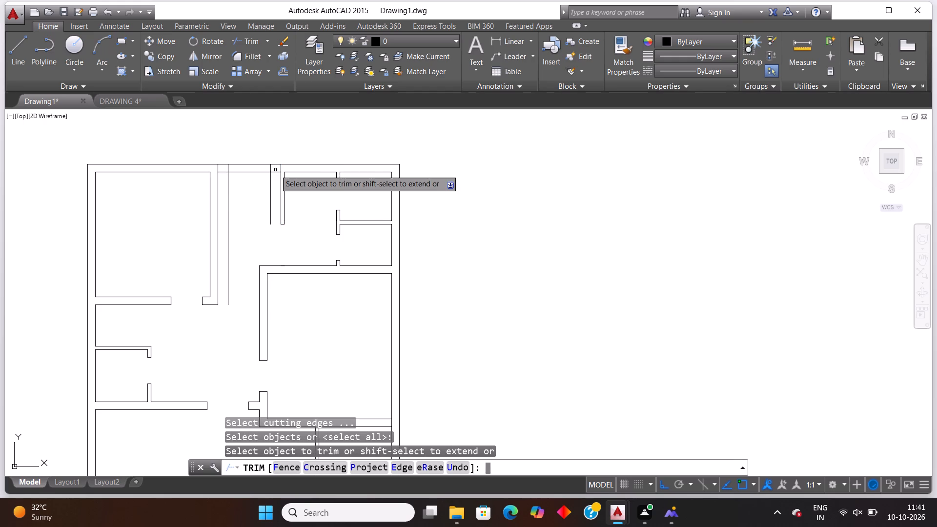
click(245, 195)
click(262, 148)
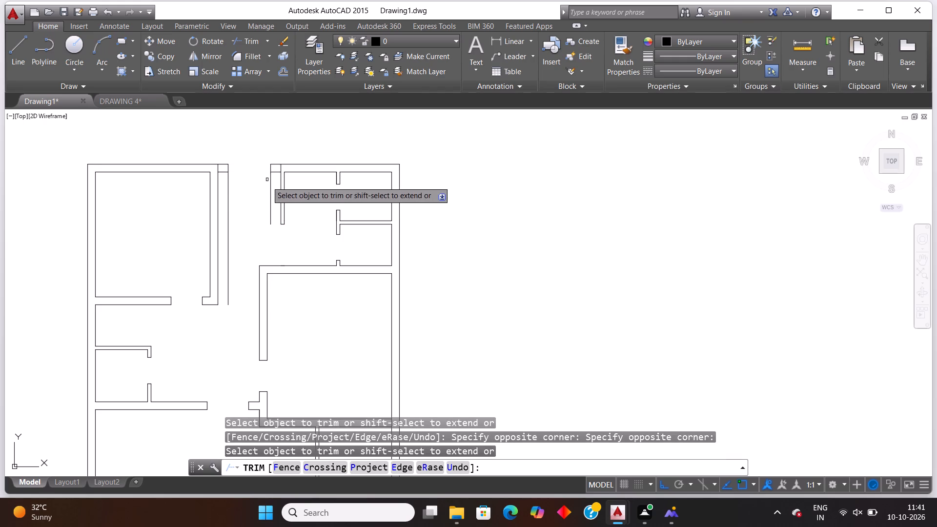
click(276, 196)
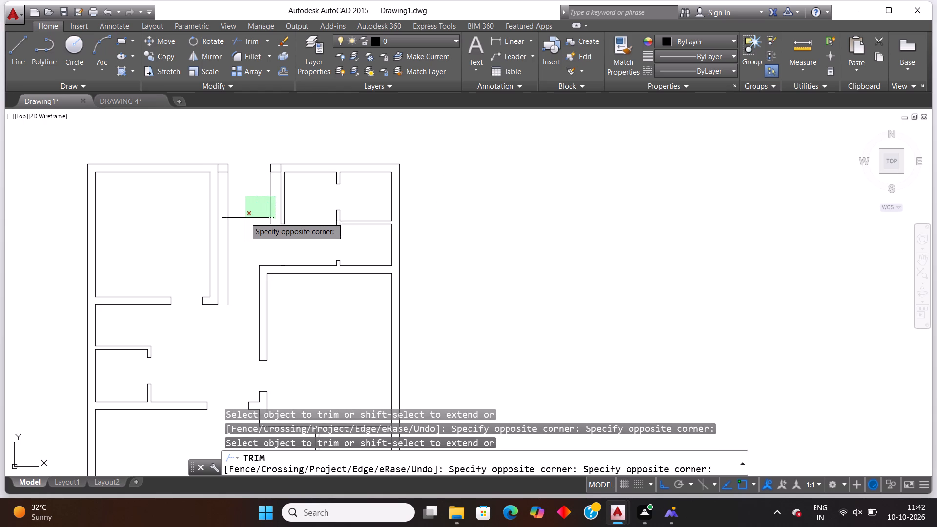
click(224, 225)
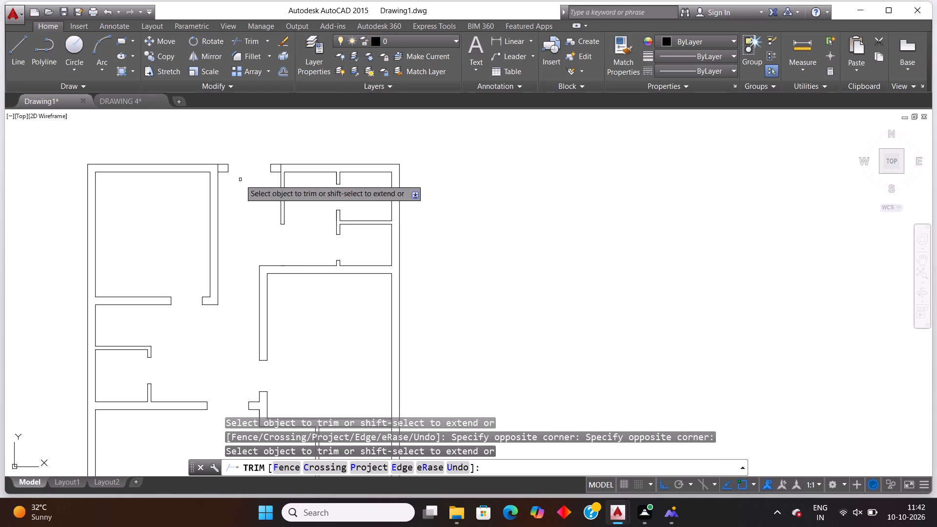
click(217, 169)
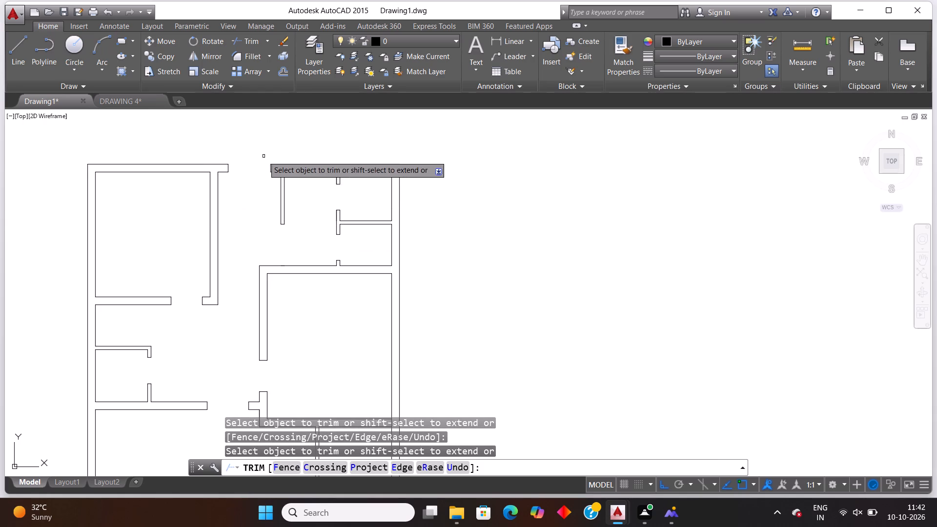
click(280, 169)
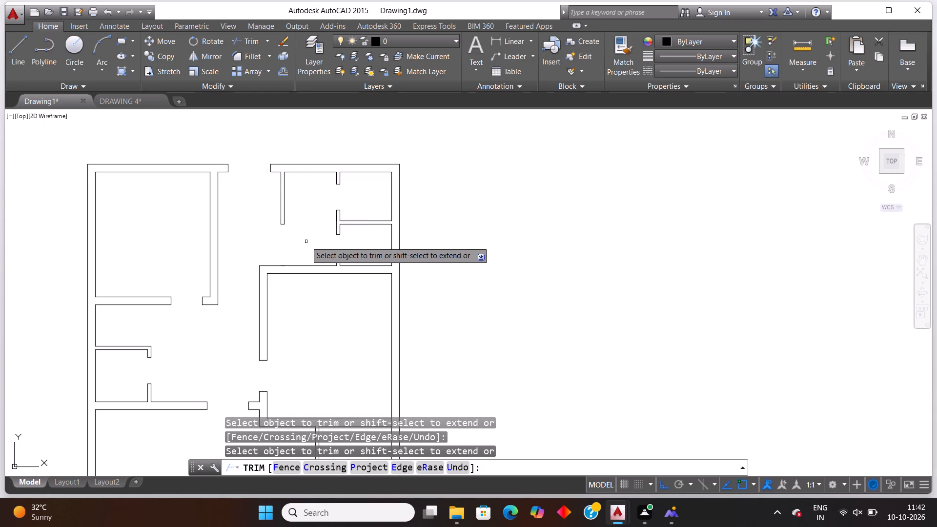
key(Escape)
Extend the inner left wall line of the room above the staircase up to the upper line of its top wall.
scroll(293, 212, down, 2)
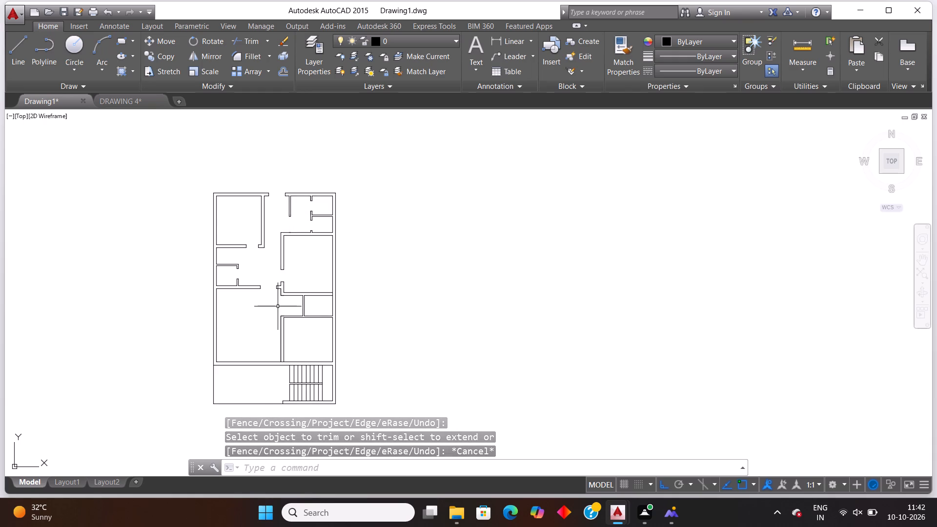
scroll(337, 315, down, 1)
scroll(315, 339, up, 1)
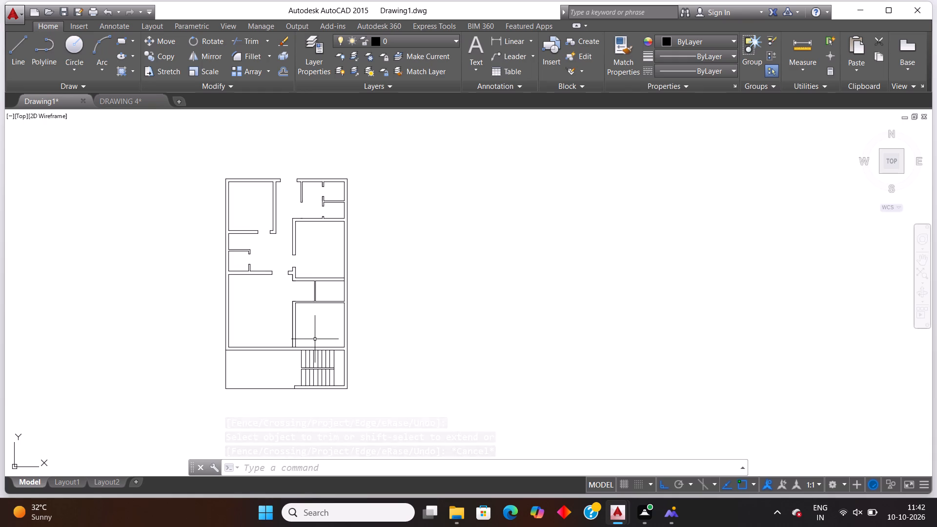
scroll(313, 333, up, 2)
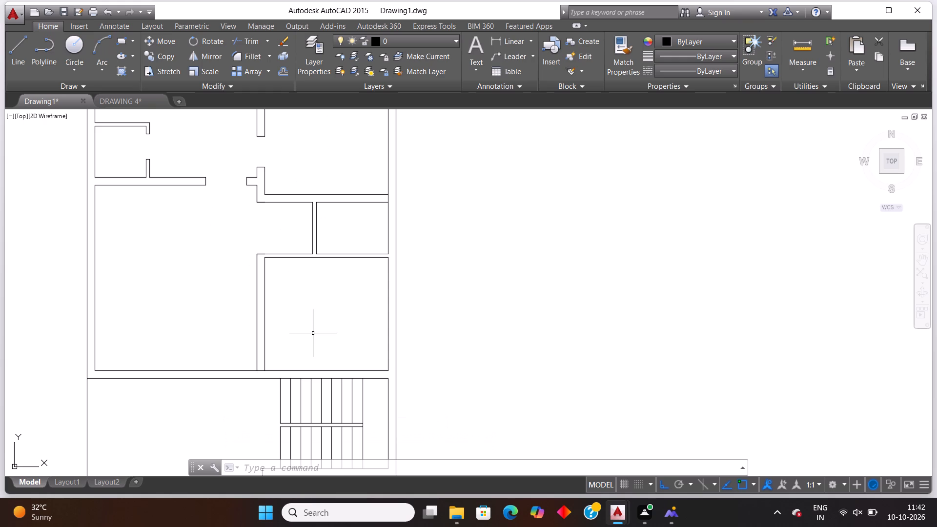
scroll(313, 333, up, 1)
key(Escape)
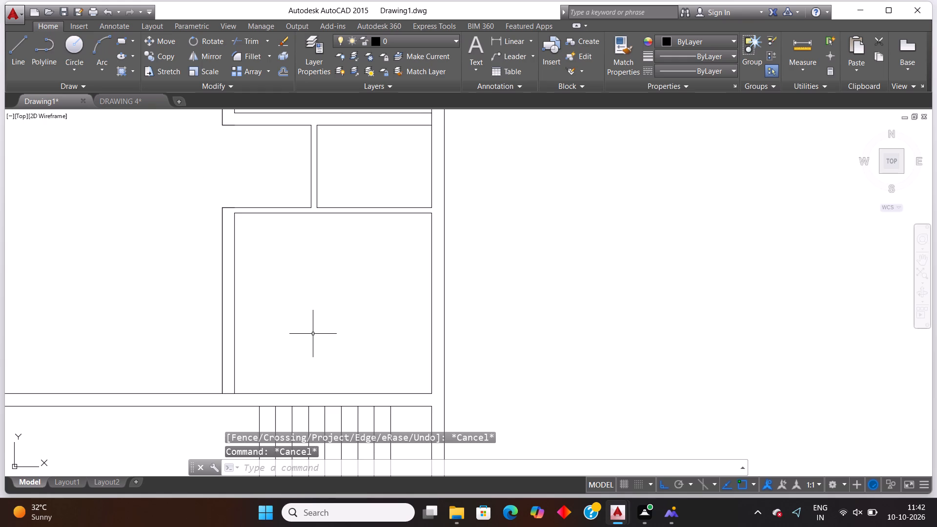
text(ex)
key(Return)
key(Return)
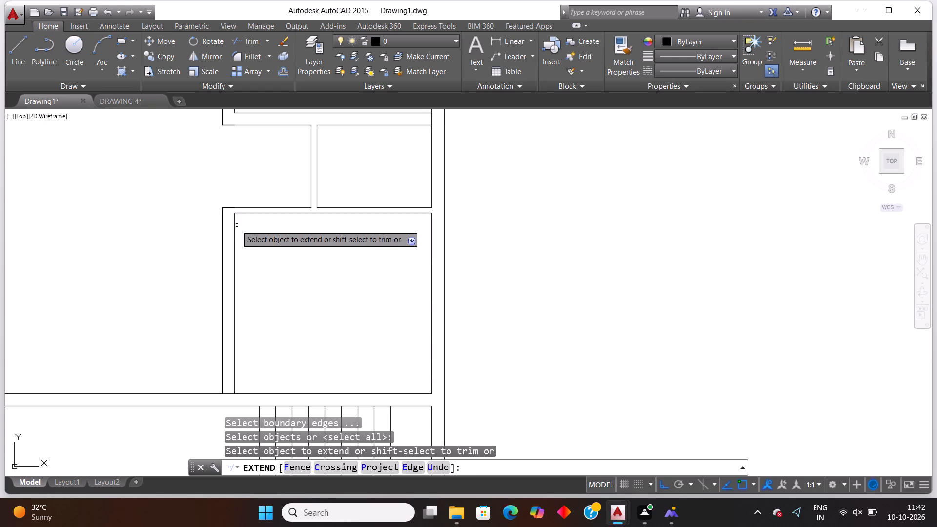
click(235, 222)
key(Escape)
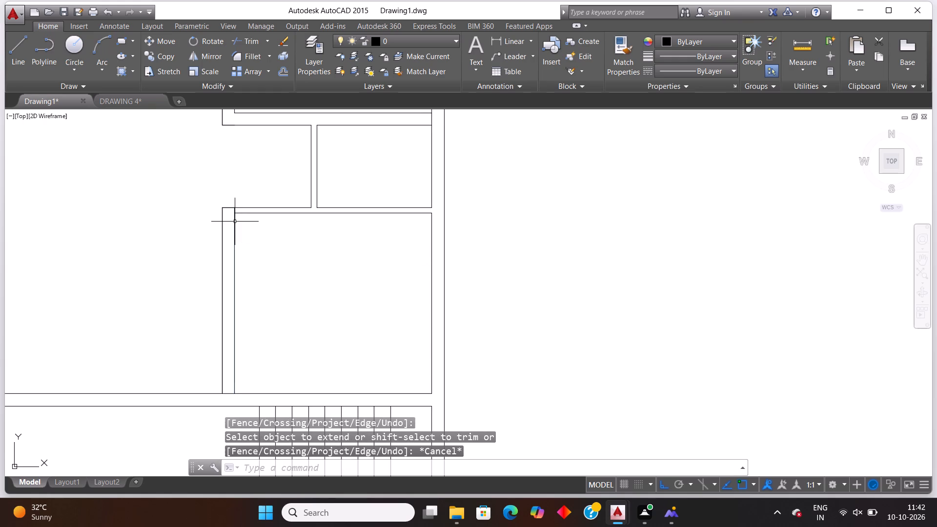
Offset the extended wall line 9" to the right, and offset the resulting line a further 3' right.
text(off)
key(Return)
key(Return)
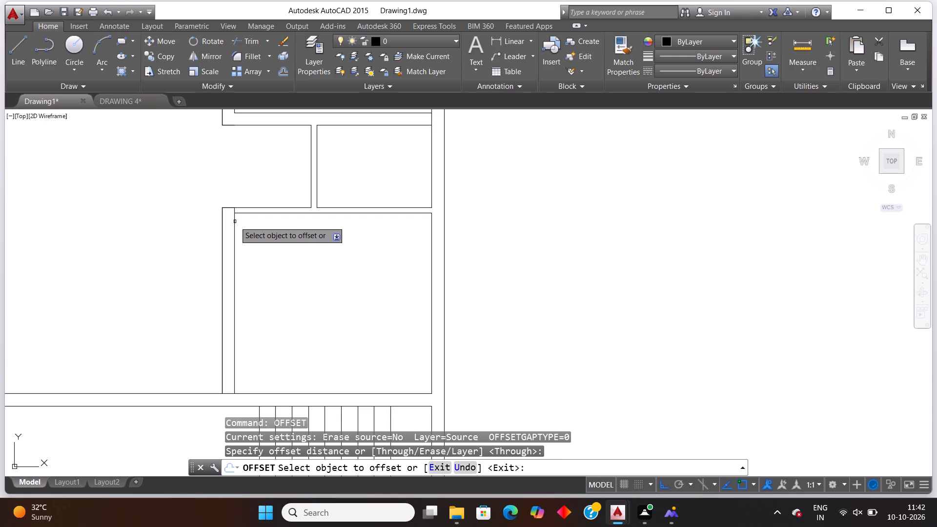
click(235, 222)
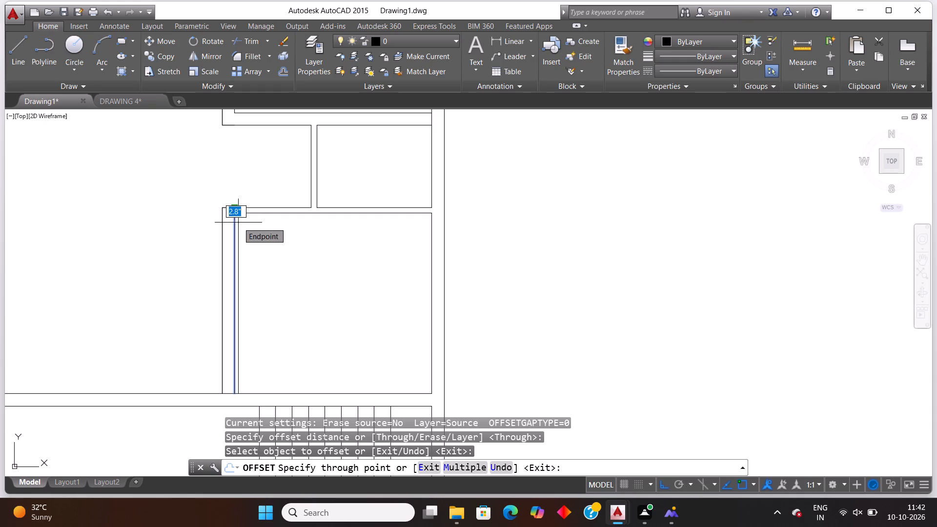
text(9")
key(Return)
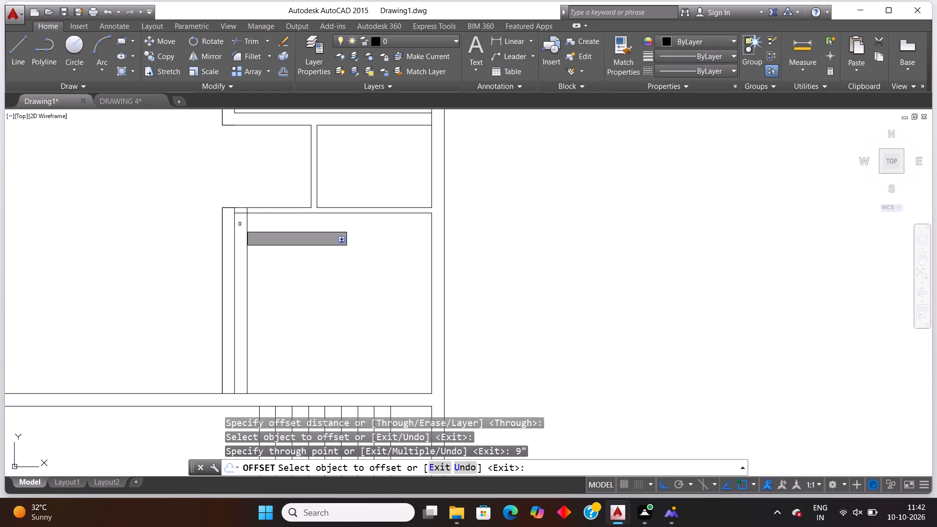
click(247, 227)
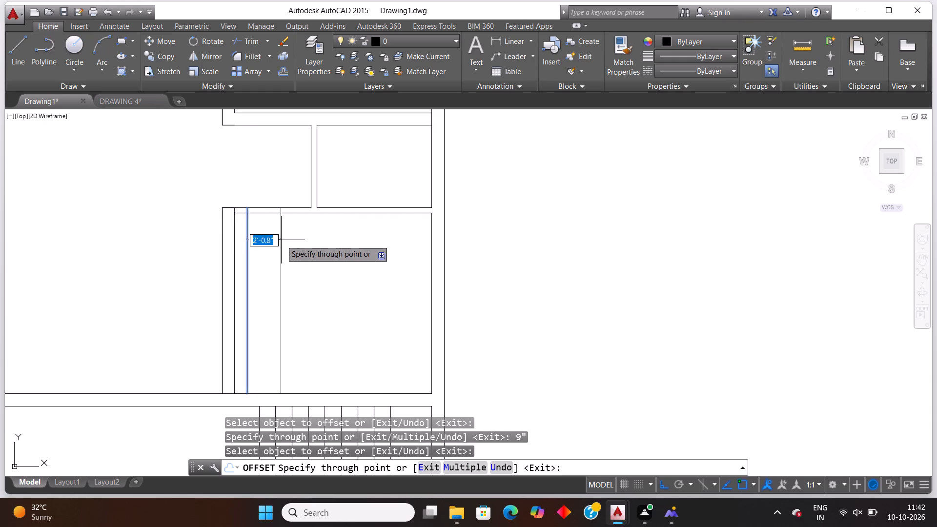
text(3')
key(Return)
key(Escape)
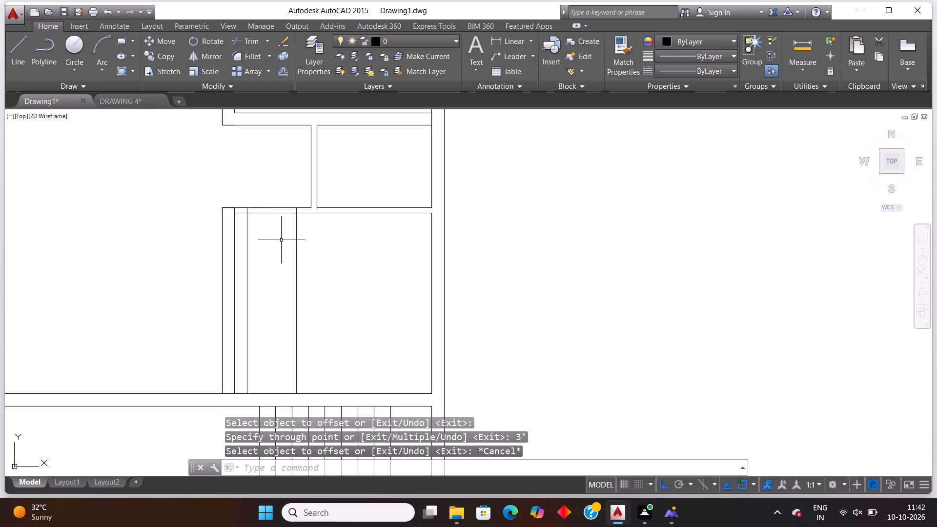
Trim the room's top wall between the offset lines, their excess below the wall, and the line across the corner junction, forming a 3' opening.
text(tr)
key(Return)
key(Return)
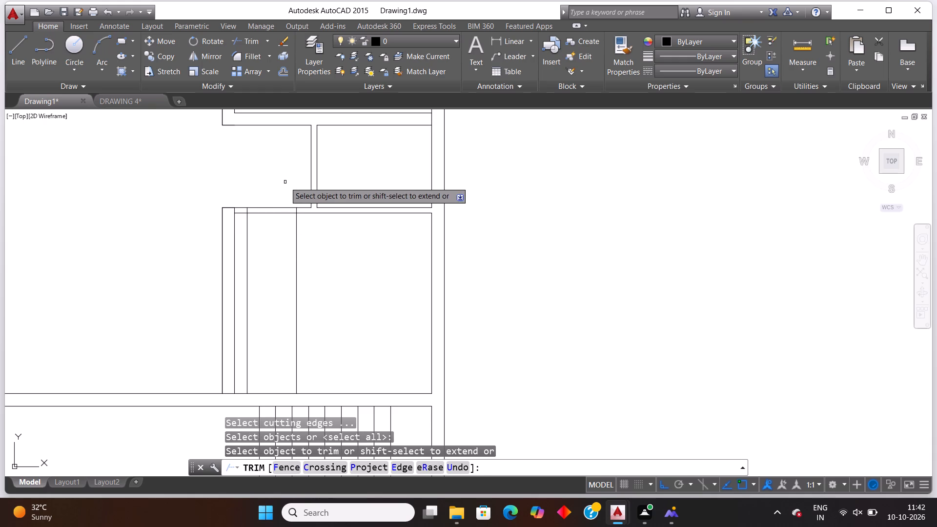
click(272, 187)
click(268, 237)
click(268, 237)
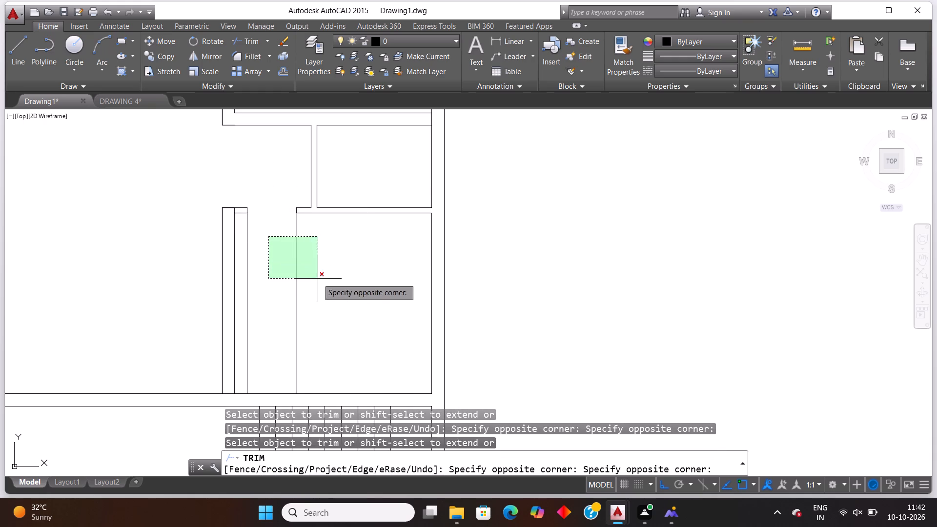
click(318, 279)
click(284, 276)
click(240, 288)
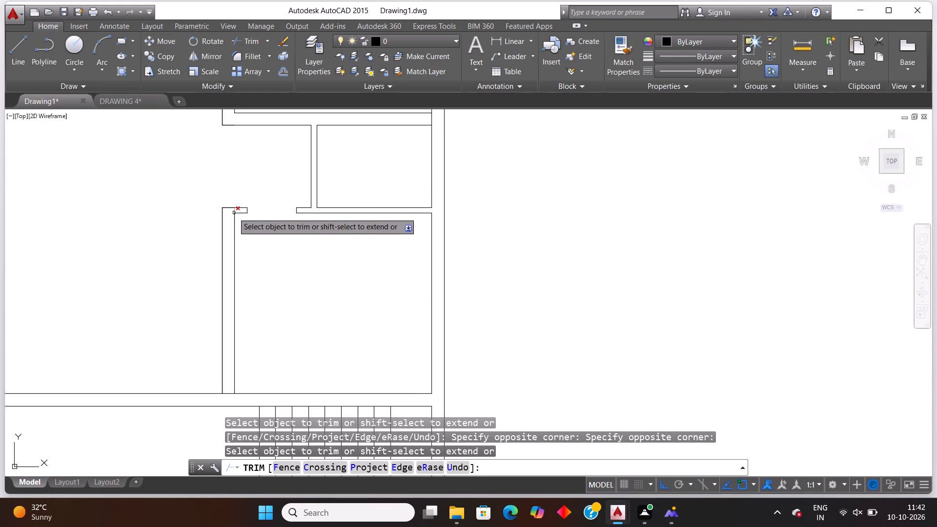
click(234, 211)
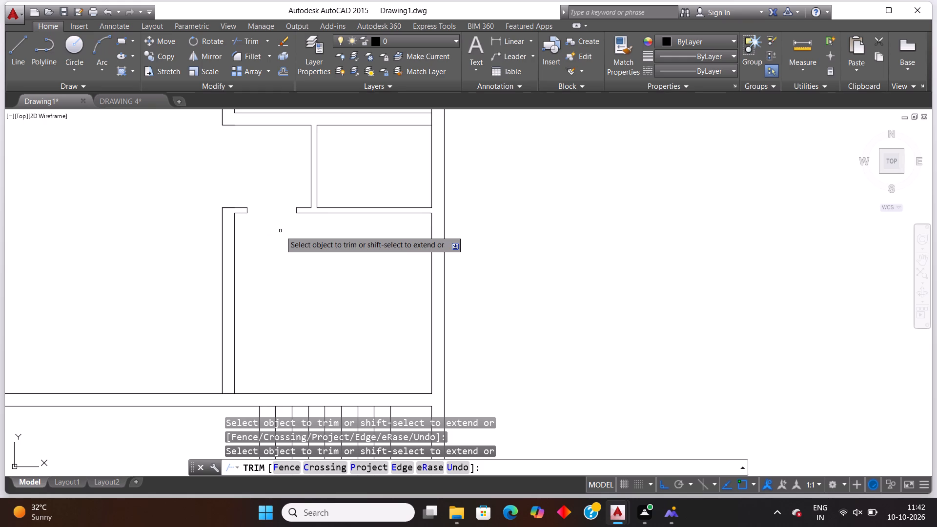
key(Escape)
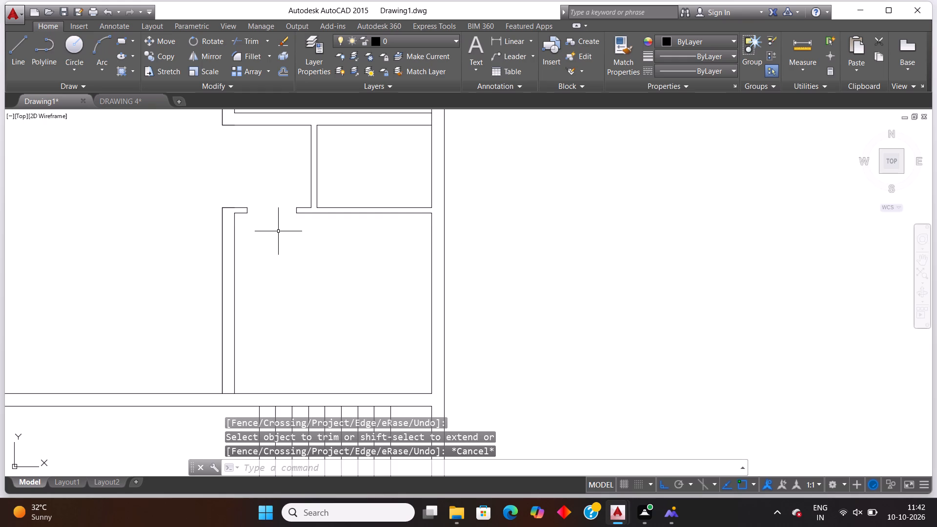
Extend the left line of the wall between the two lower rooms down through the thickness of the wall above the staircase.
scroll(291, 222, down, 1)
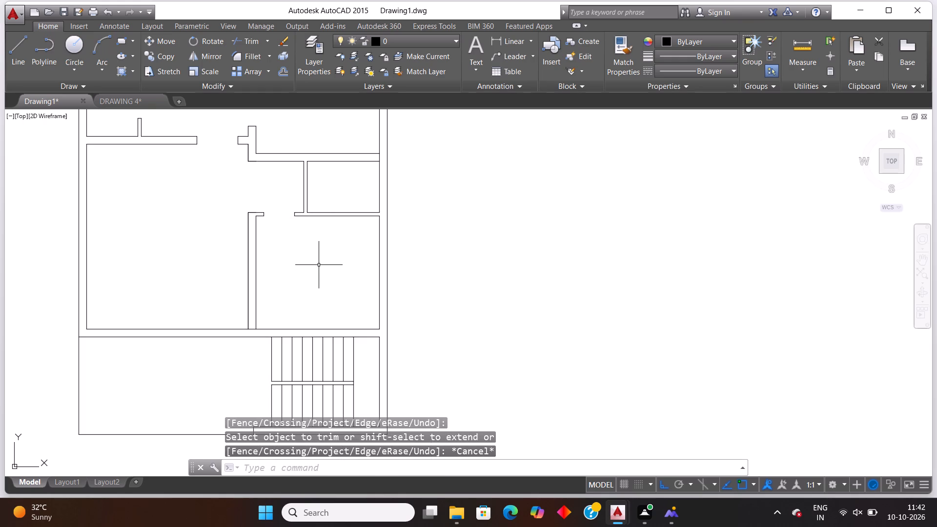
scroll(322, 263, down, 1)
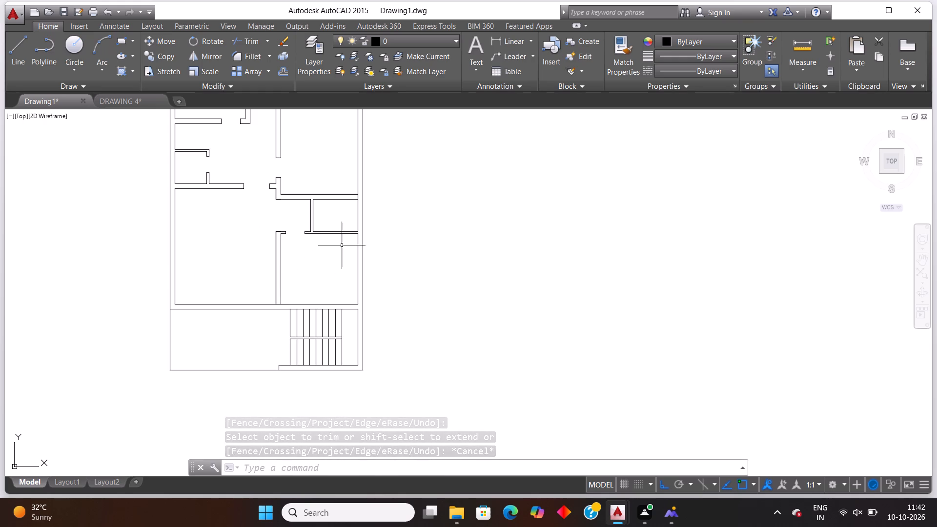
scroll(343, 244, down, 1)
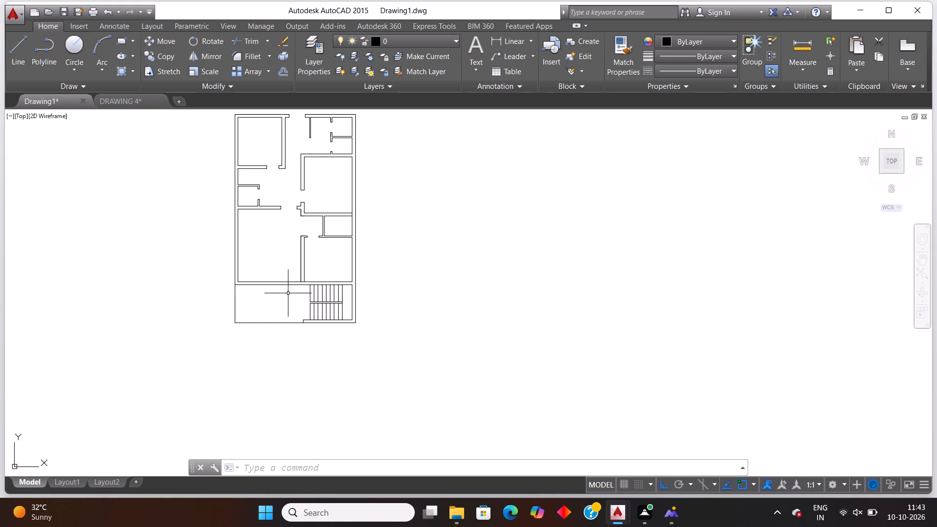
scroll(288, 293, up, 3)
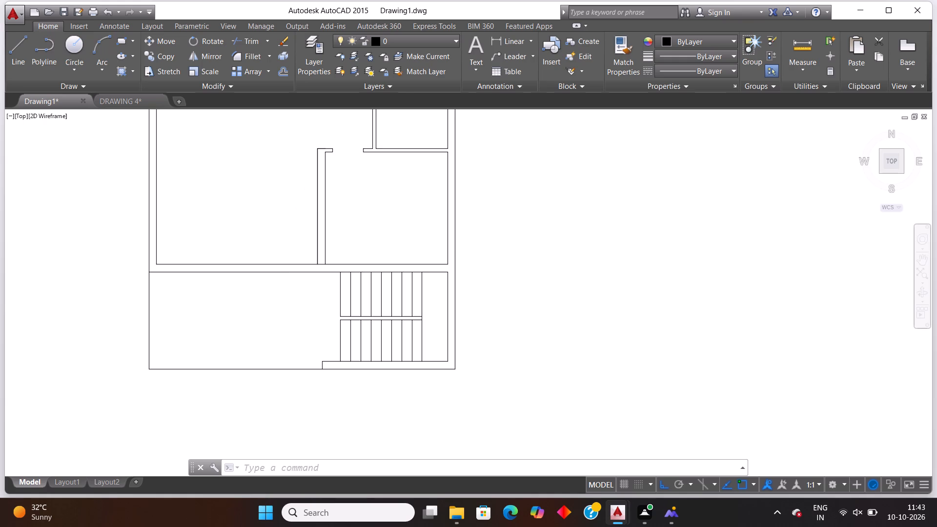
text(ex)
key(Return)
key(Return)
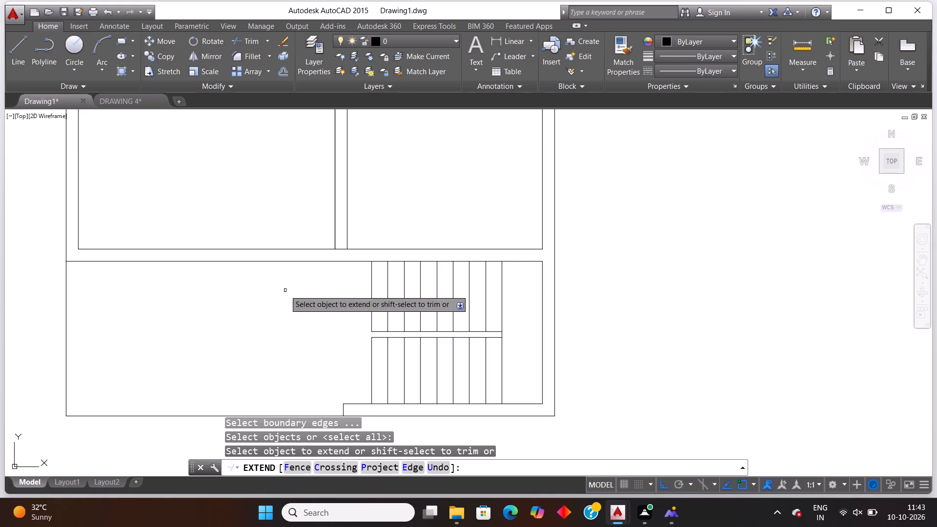
click(335, 246)
key(Escape)
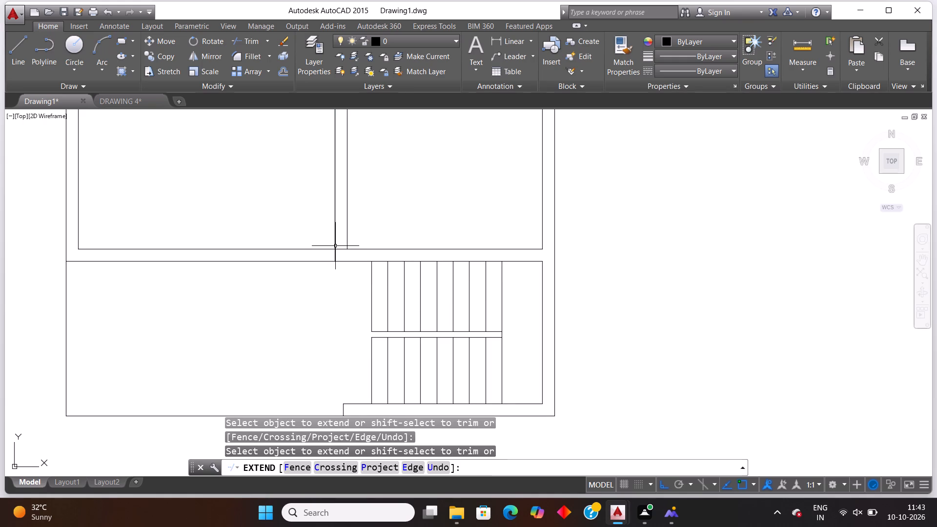
Offset the extended wall line 1' to the left, and offset the resulting line a further 4' left.
text(off)
key(Return)
key(Return)
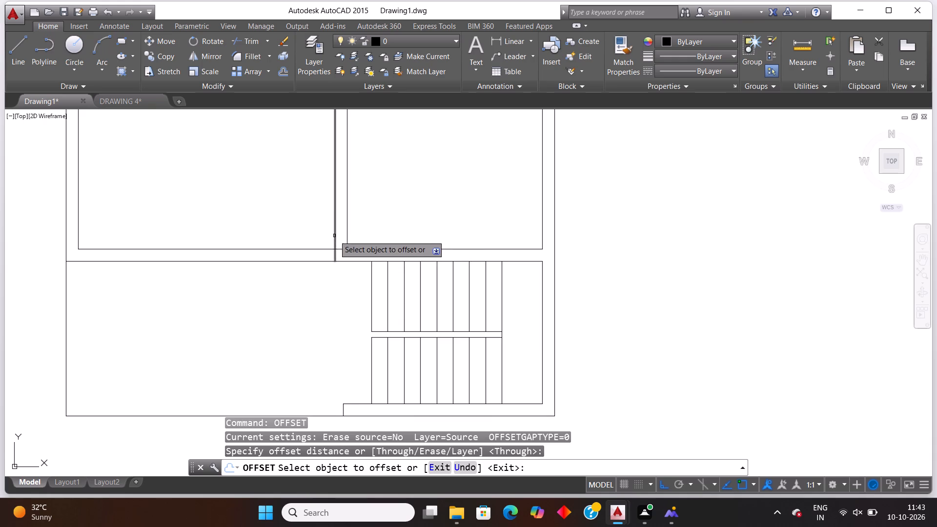
click(334, 236)
text(1')
key(Return)
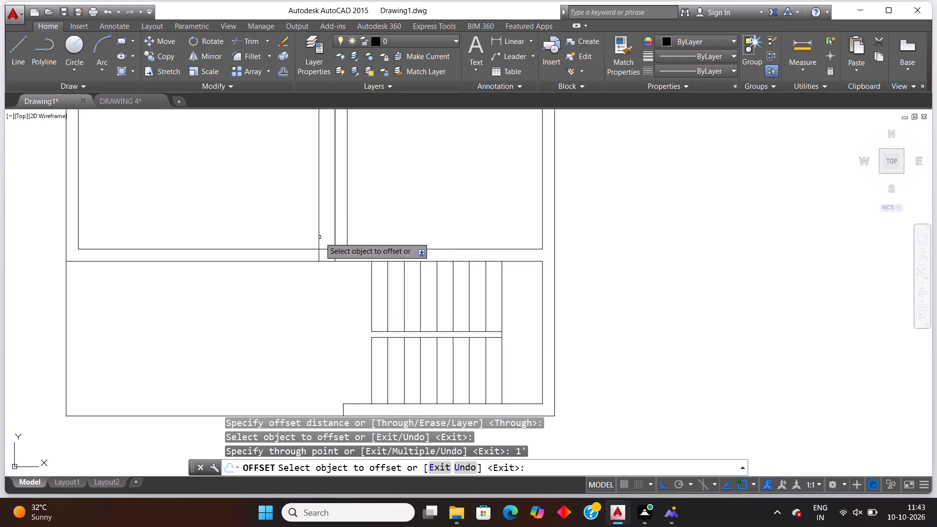
click(317, 239)
text(4')
key(Return)
key(Escape)
Trim the lower room's bottom wall between the offset lines, their excess above it, and the lines crossing the wall junction, forming a 4' opening.
text(tr)
key(Return)
key(Return)
click(270, 243)
click(283, 301)
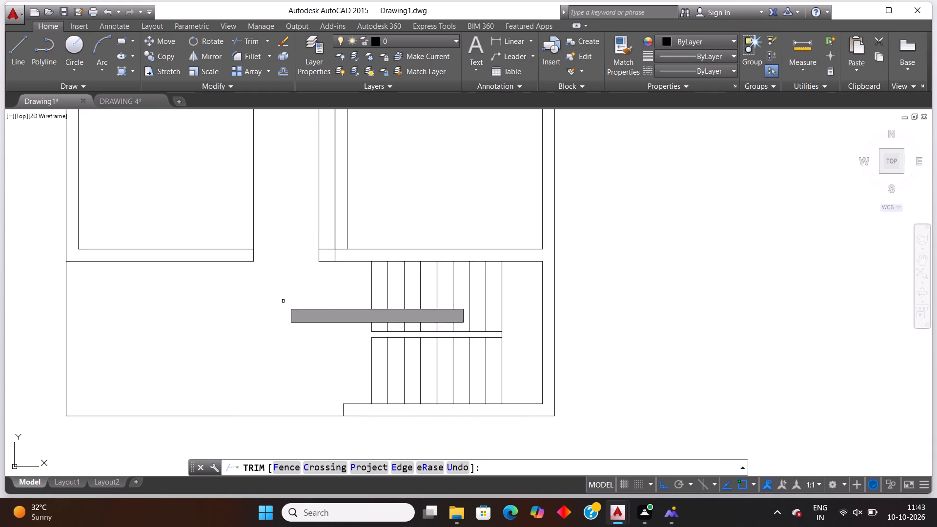
click(228, 191)
click(326, 199)
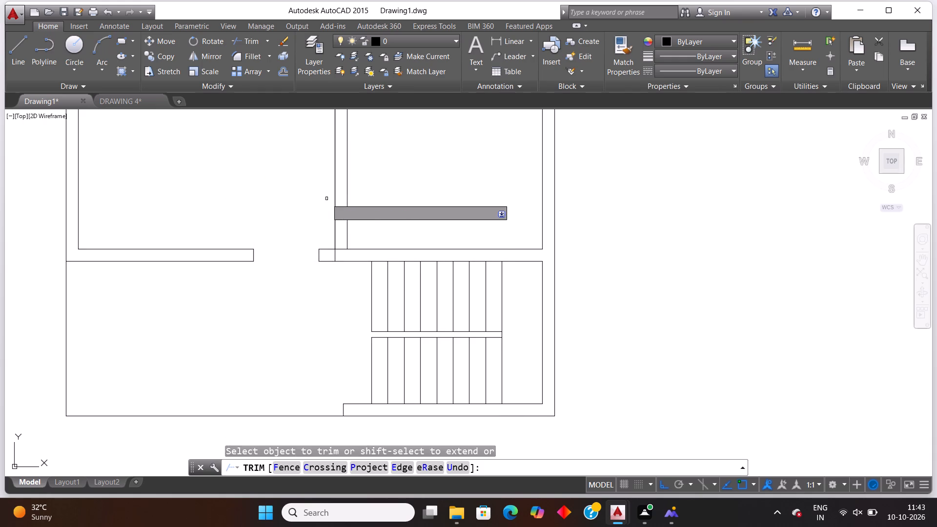
click(334, 253)
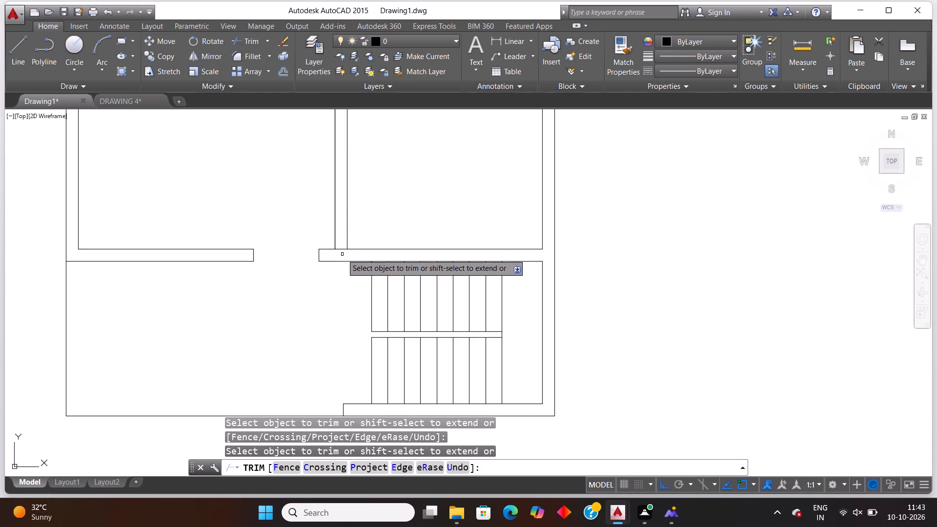
click(342, 250)
scroll(304, 354, down, 1)
scroll(376, 307, down, 1)
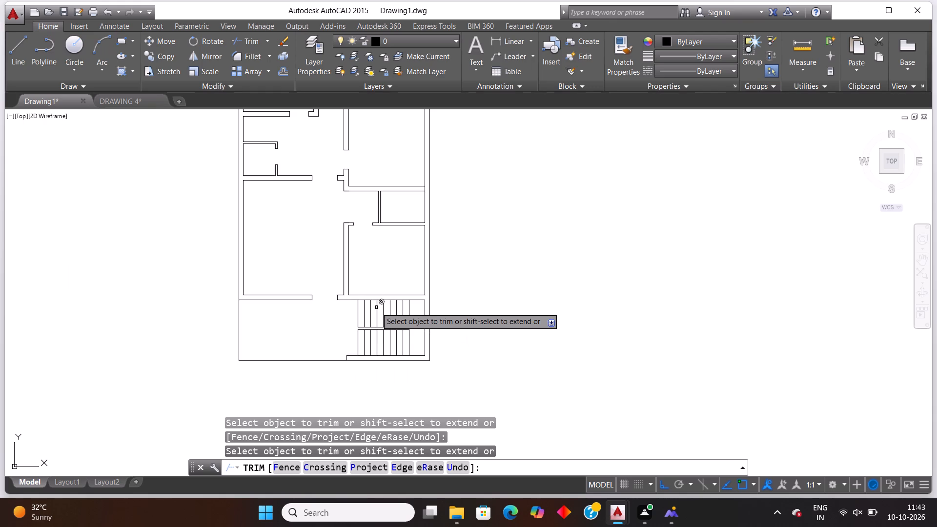
key(Escape)
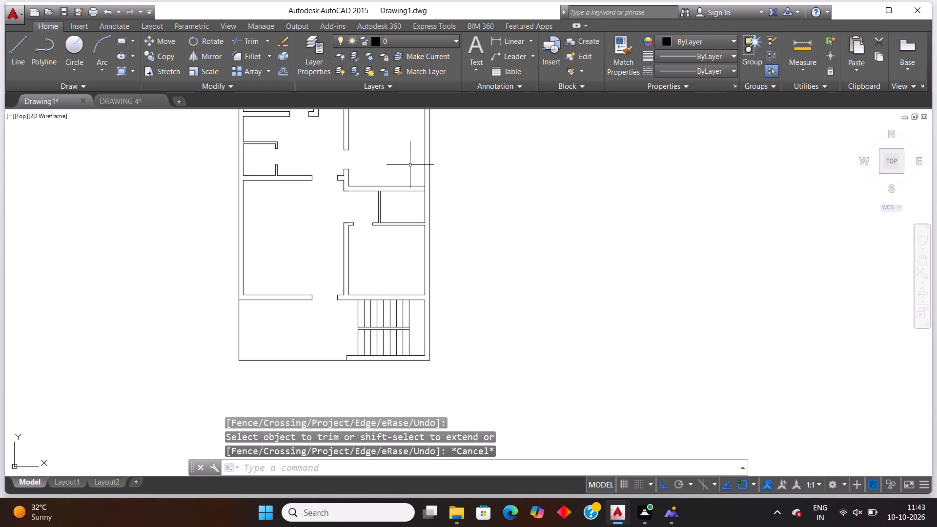
Extend the inner left wall line of the small room on the right side up to the upper line of its top wall.
scroll(394, 207, down, 2)
scroll(428, 136, up, 1)
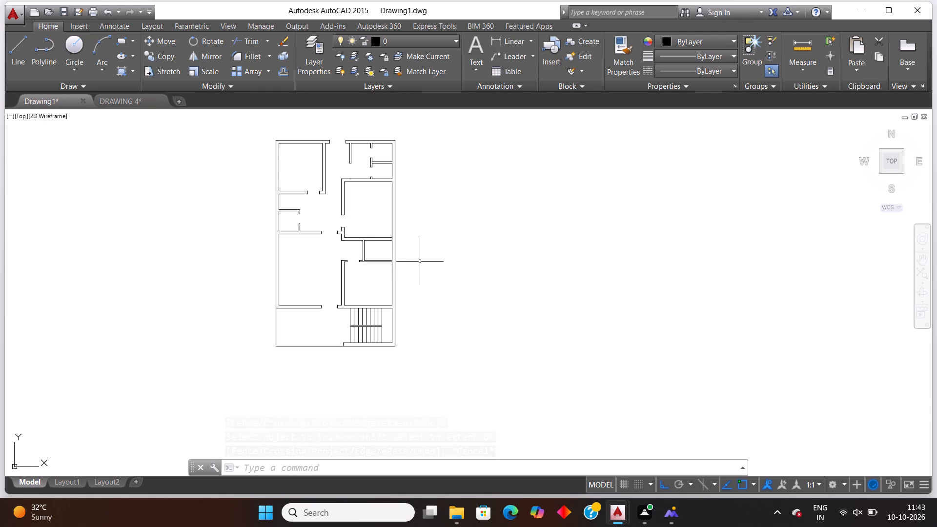
scroll(370, 226, up, 2)
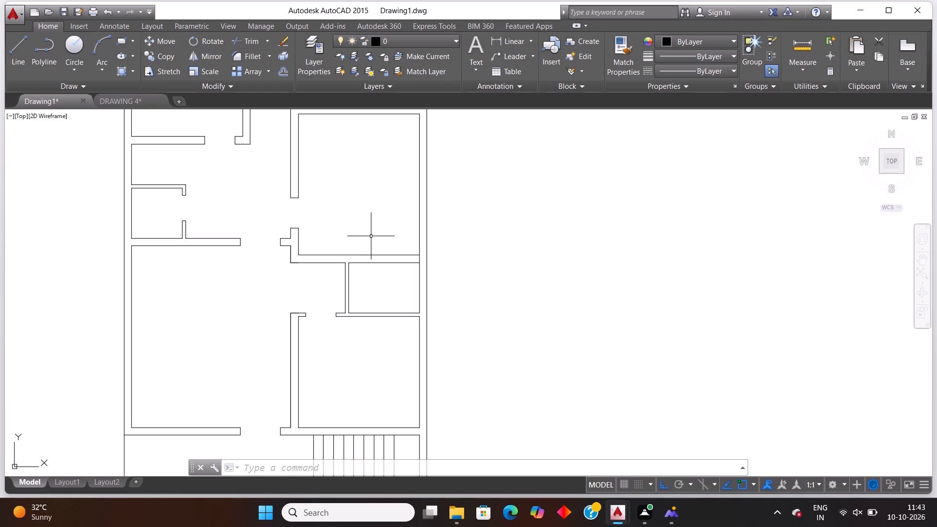
text(ex)
key(Return)
key(Return)
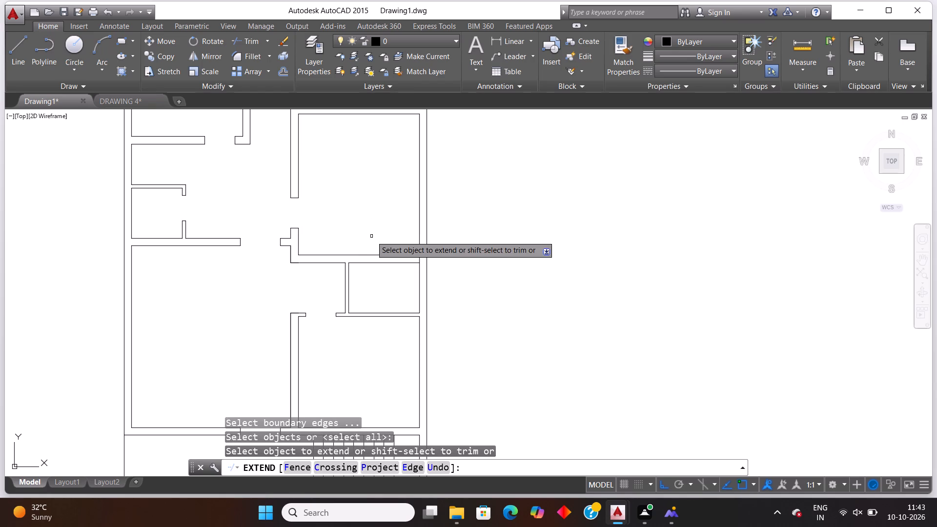
scroll(367, 263, up, 1)
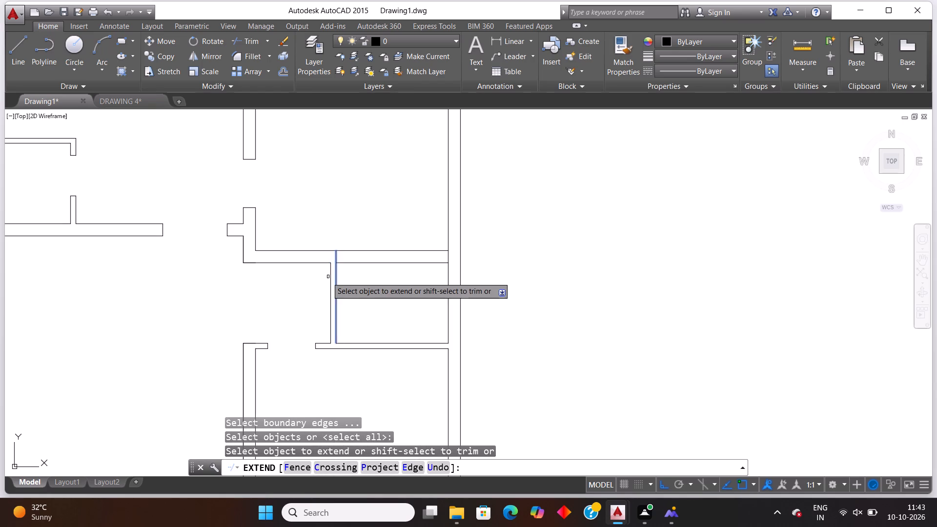
scroll(369, 281, up, 1)
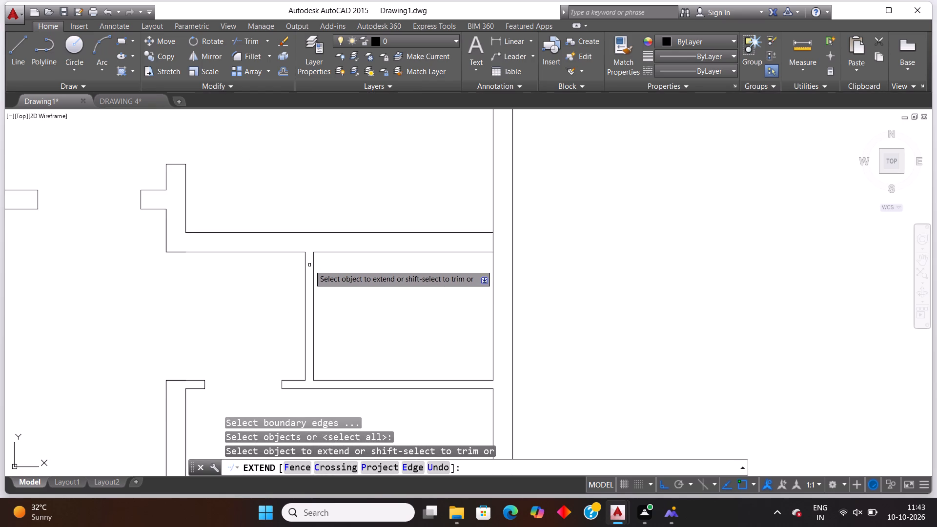
click(314, 254)
key(Escape)
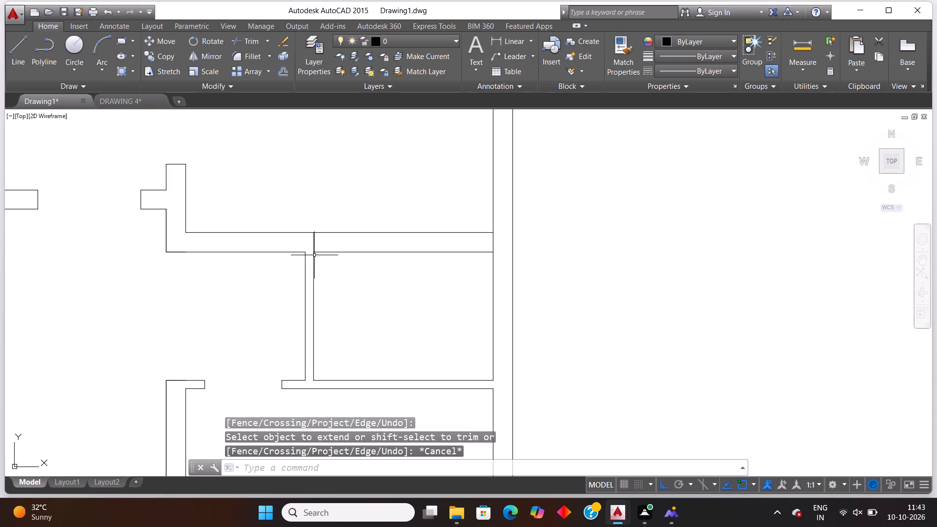
Offset the extended wall line 9" to the right, and offset the resulting line a further 2'6" right.
text(off)
key(Return)
key(Return)
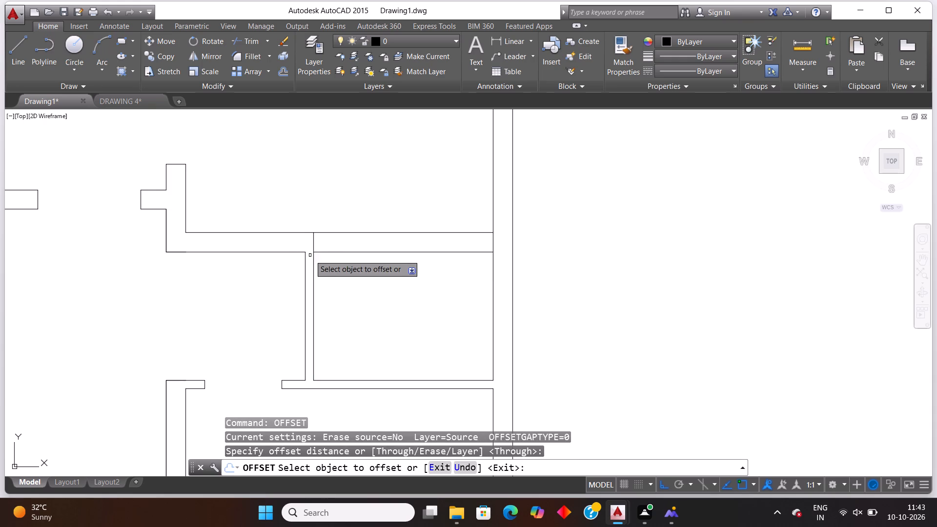
click(313, 250)
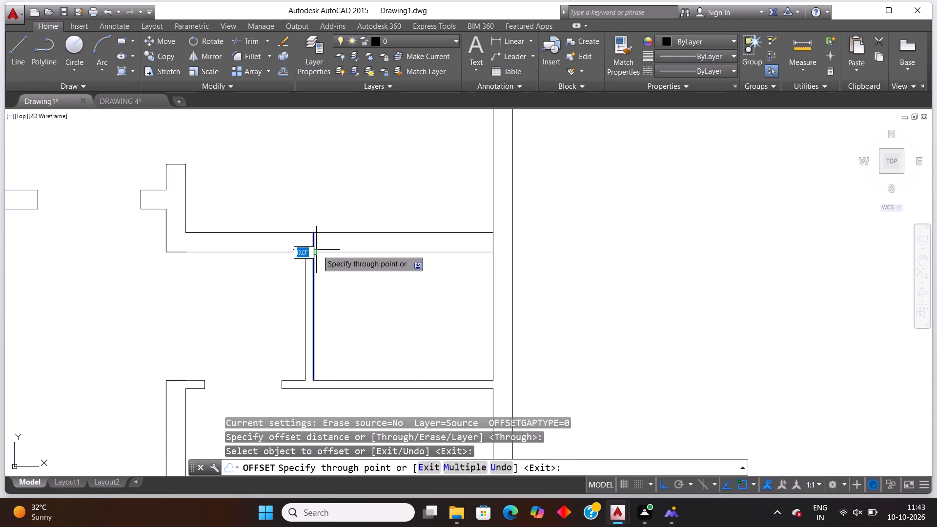
key(9)
key(shift+quotedbl)
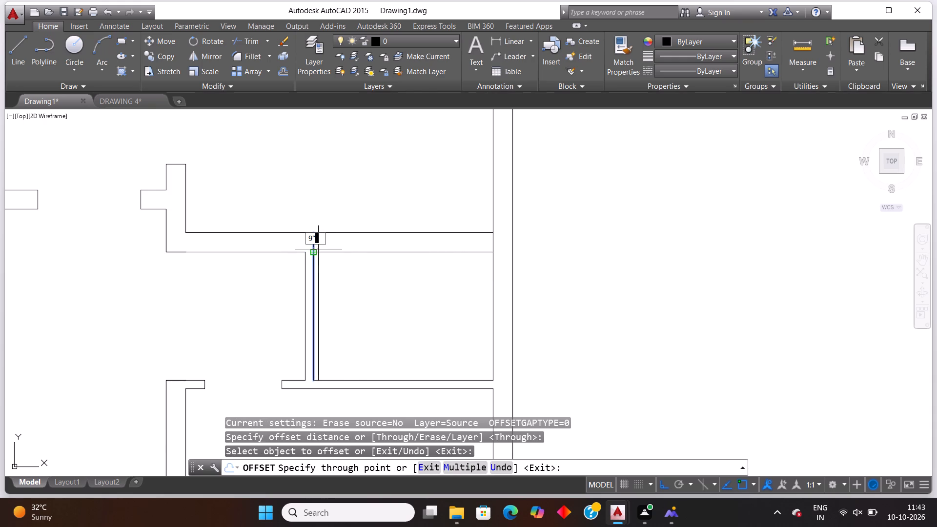
key(Return)
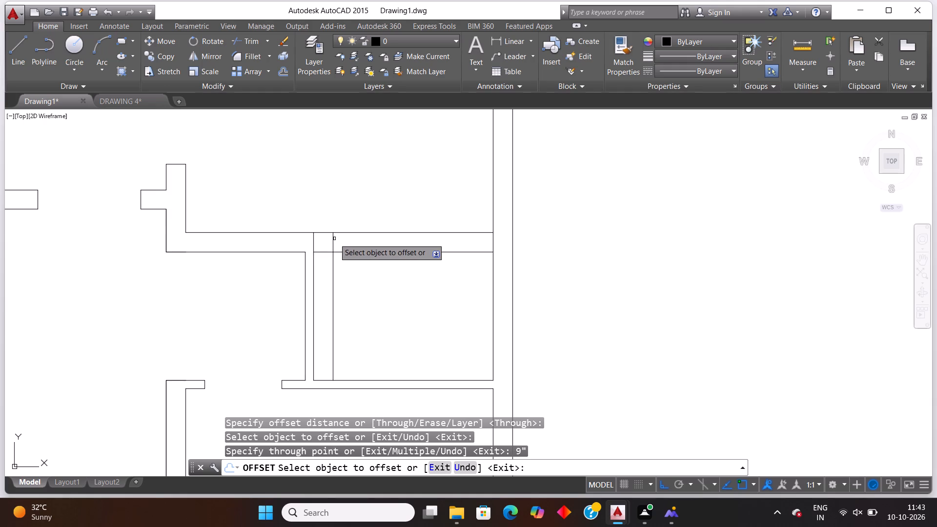
click(334, 239)
click(333, 243)
text(2'6")
key(Return)
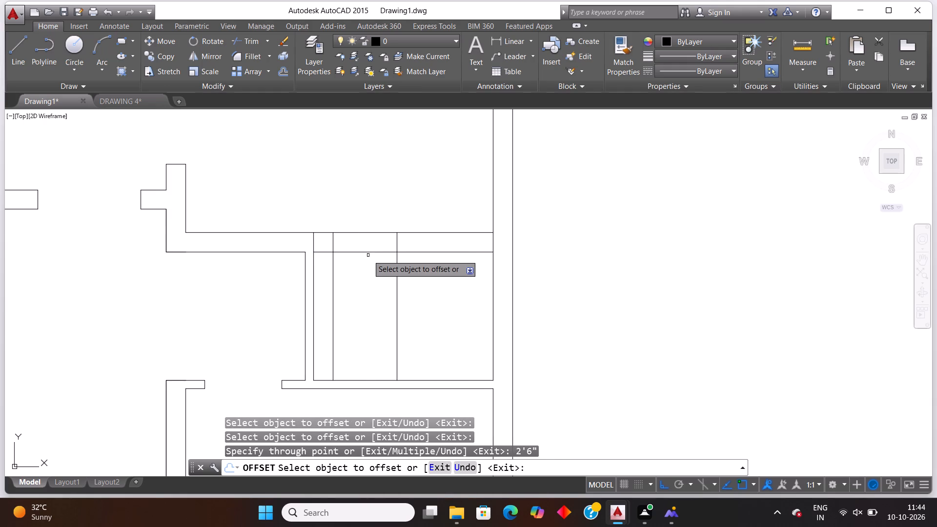
key(Escape)
Trim the small room's top wall between the offset lines, their excess below it, and the extended line within the wall, forming a 2'6" opening.
text(tr)
key(Return)
key(Return)
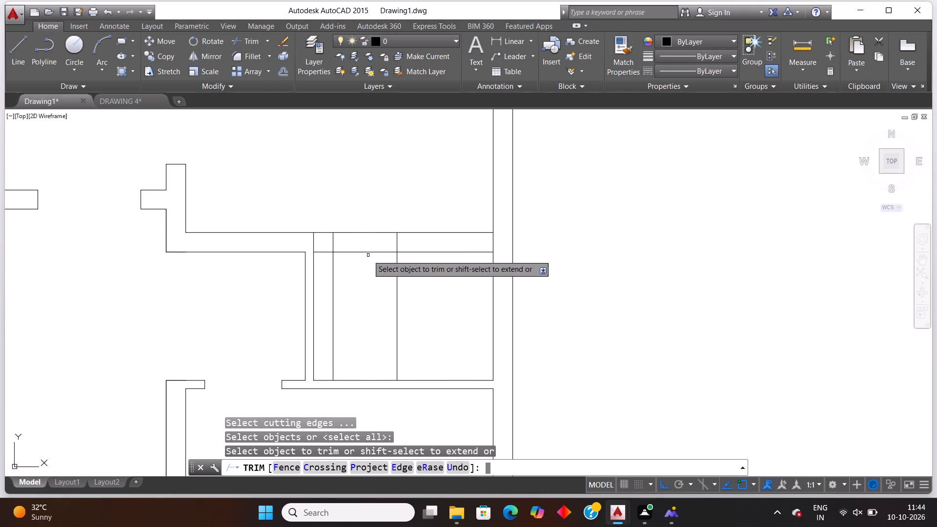
click(369, 202)
click(367, 279)
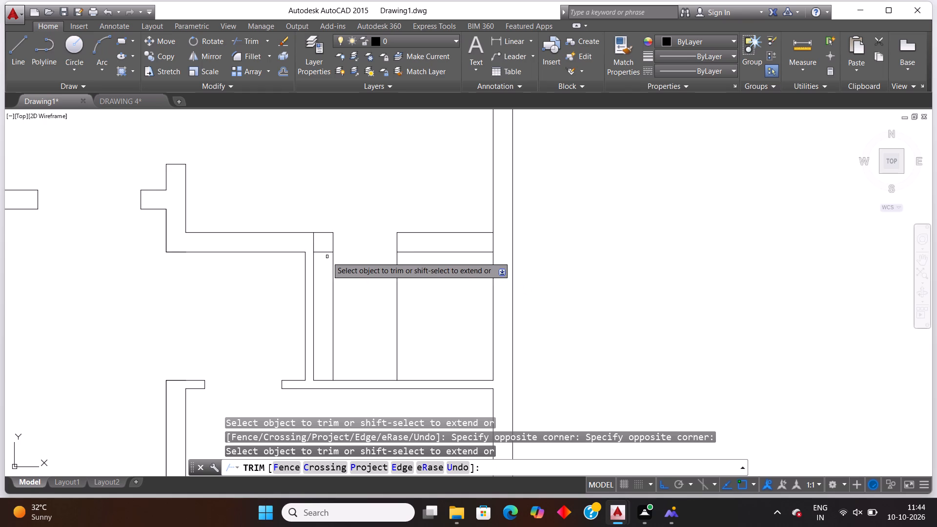
click(341, 259)
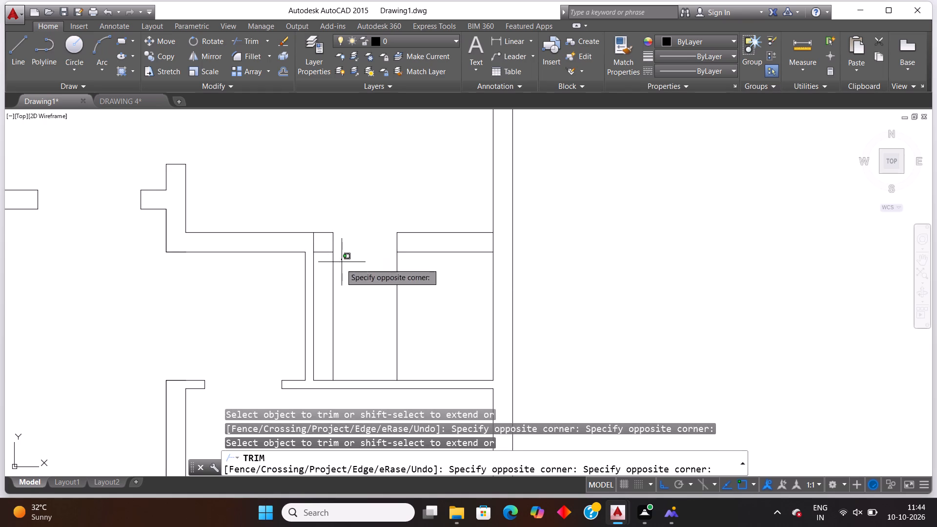
click(324, 282)
drag(331, 282, 362, 290)
click(424, 312)
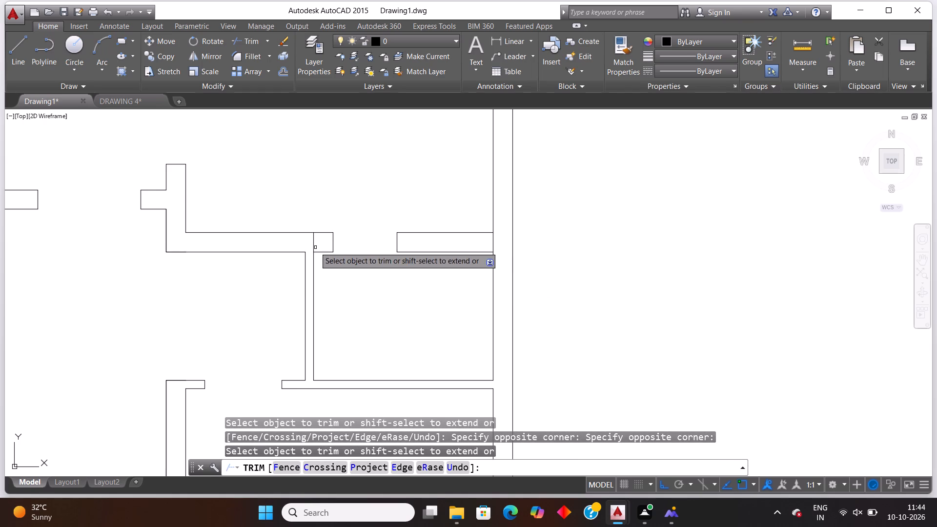
click(313, 243)
scroll(328, 208, down, 2)
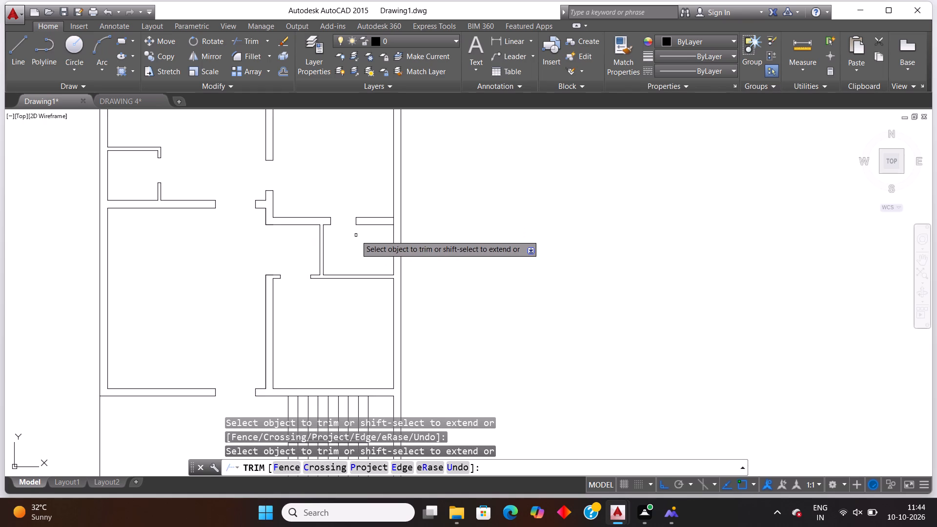
key(Escape)
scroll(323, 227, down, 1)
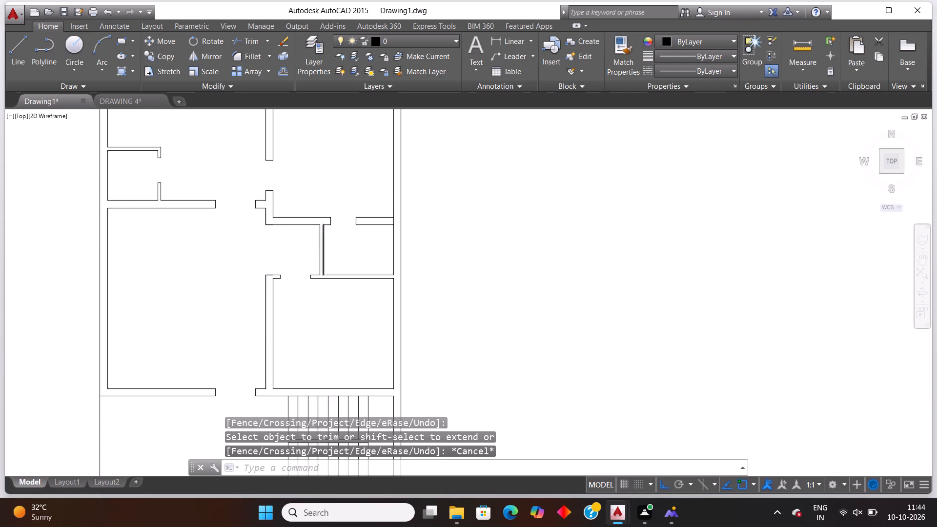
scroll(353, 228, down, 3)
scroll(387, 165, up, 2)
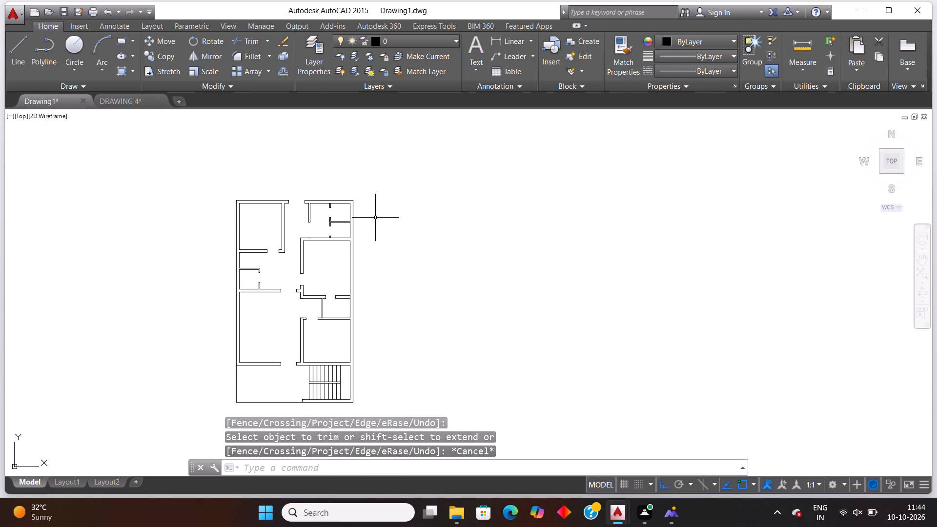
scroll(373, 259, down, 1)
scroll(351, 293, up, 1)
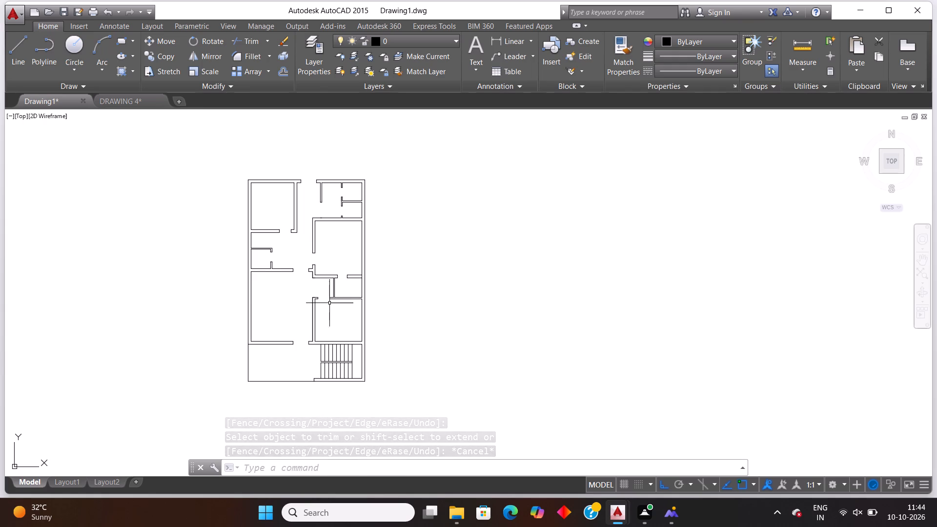
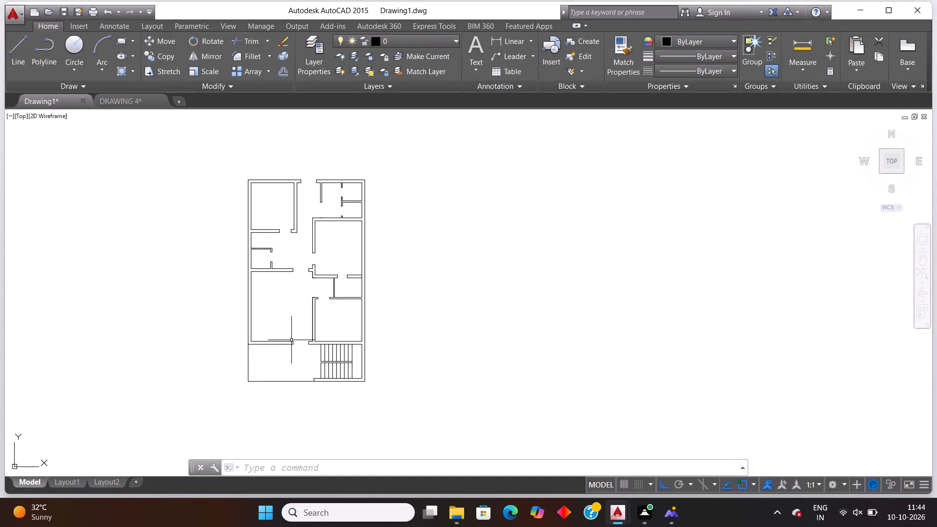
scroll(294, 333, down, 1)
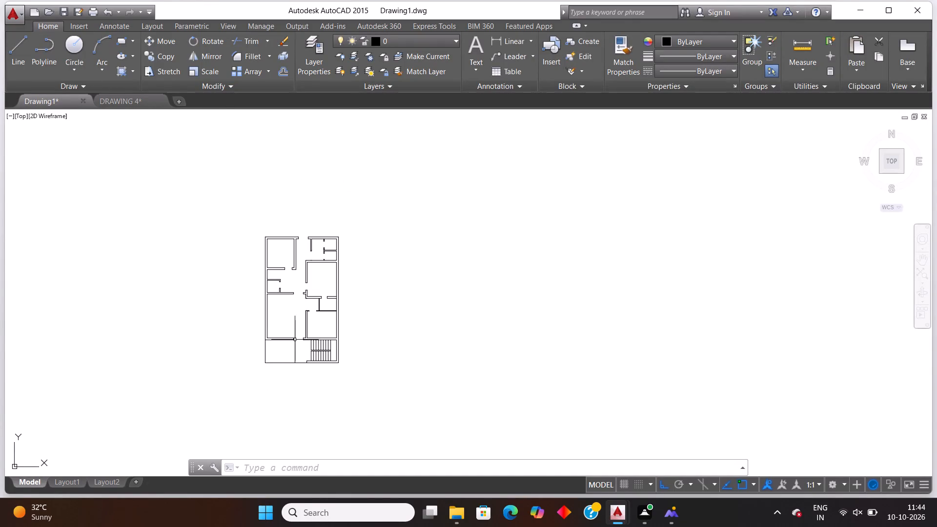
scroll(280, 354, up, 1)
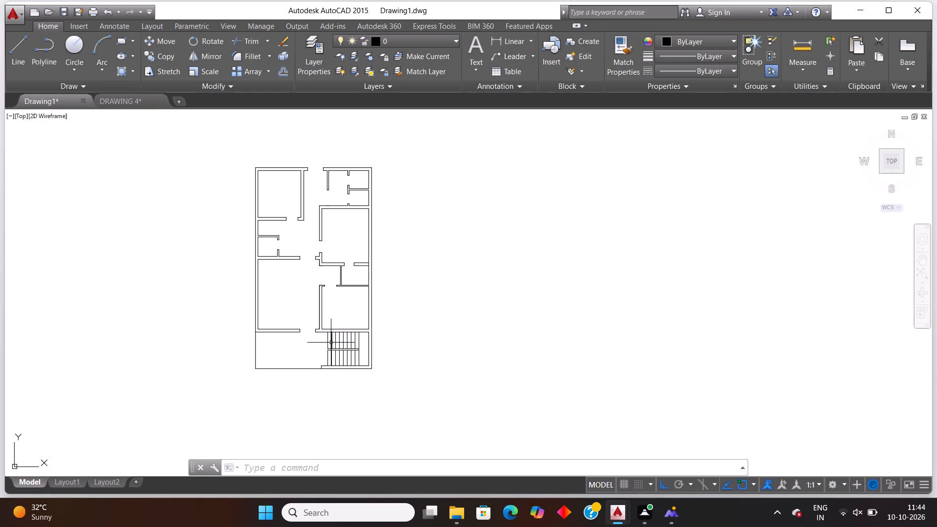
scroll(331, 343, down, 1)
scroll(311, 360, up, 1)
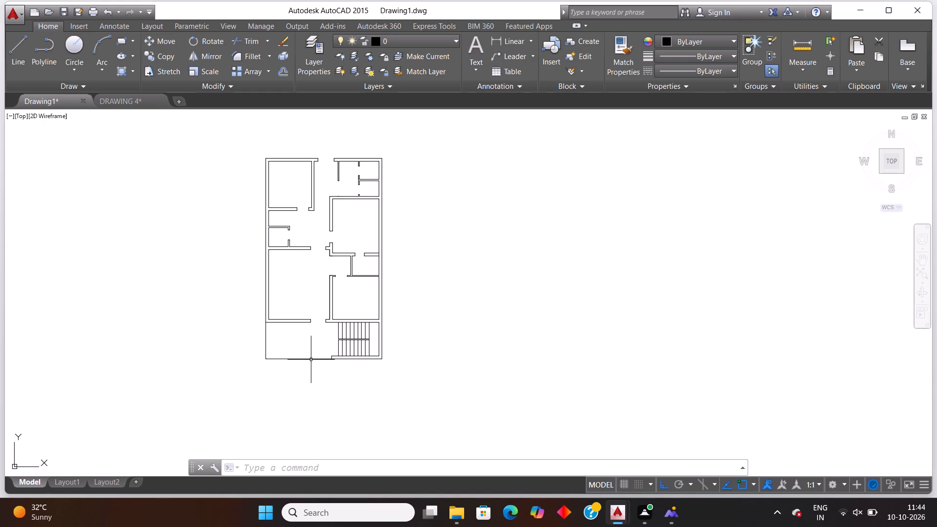
Switch to DRAWING 4 and save it.
click(104, 103)
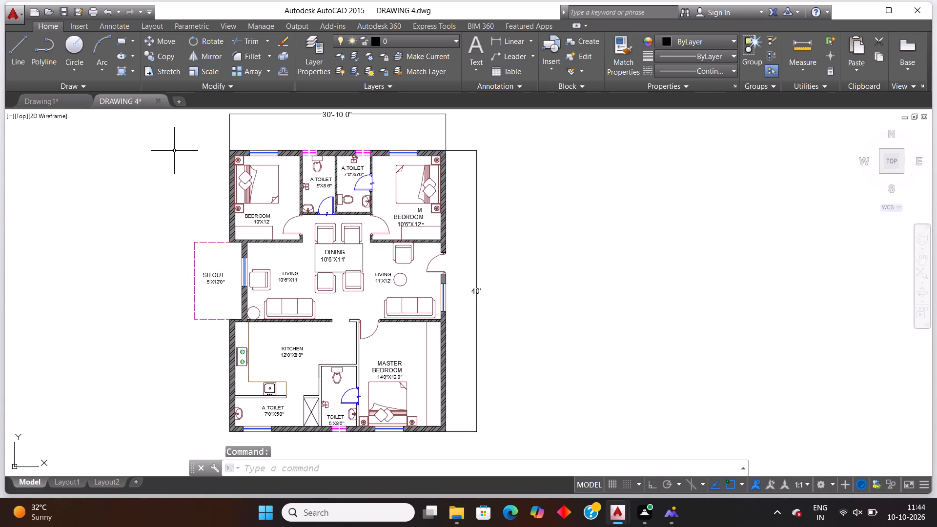
key(ctrl+s)
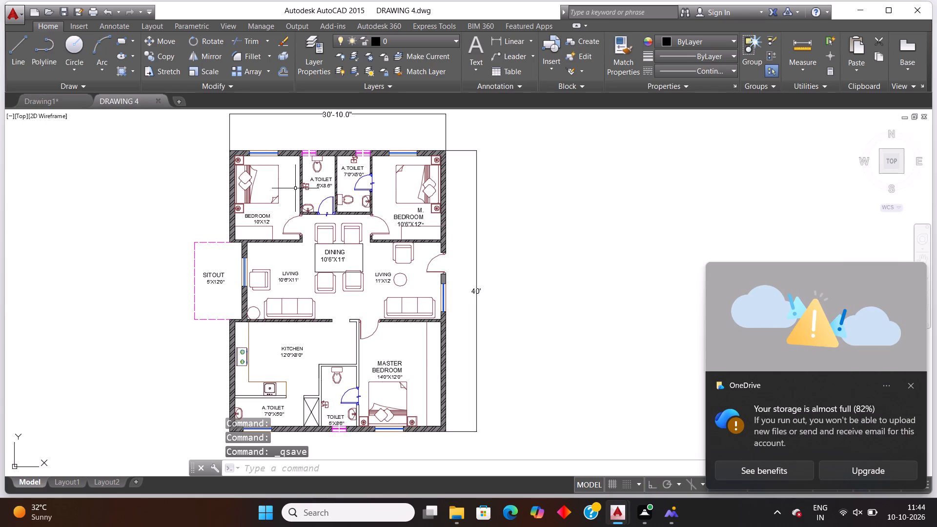
click(911, 384)
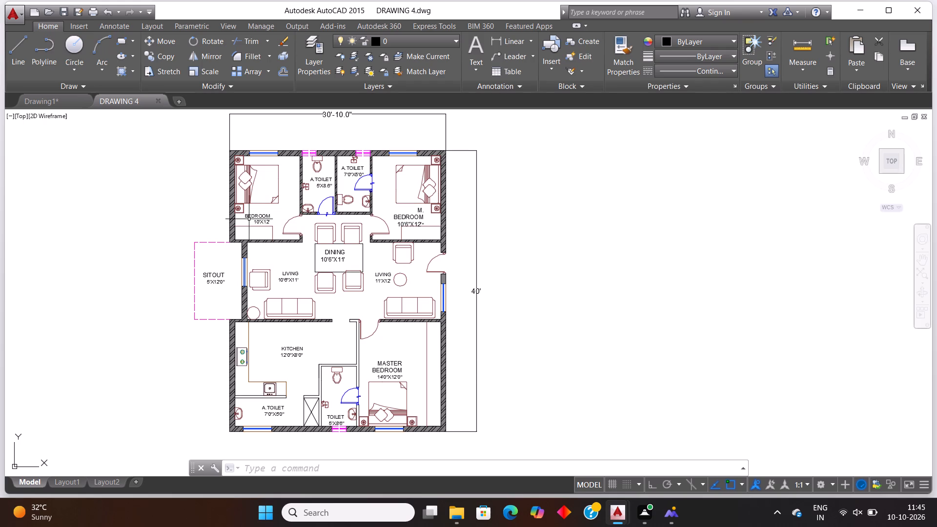
Open the FLOOR PLAN drawing last opened at 21:18:13 from the recent documents.
scroll(308, 250, down, 1)
scroll(308, 250, up, 1)
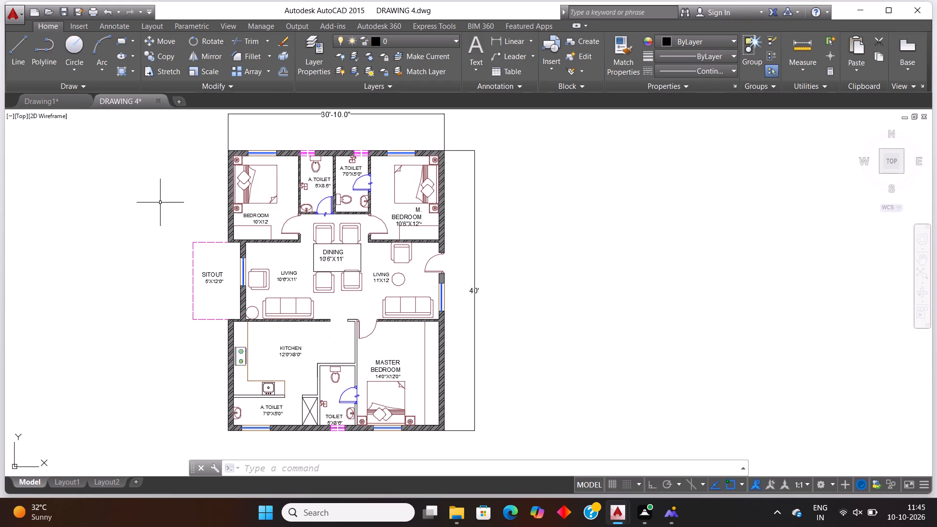
click(181, 101)
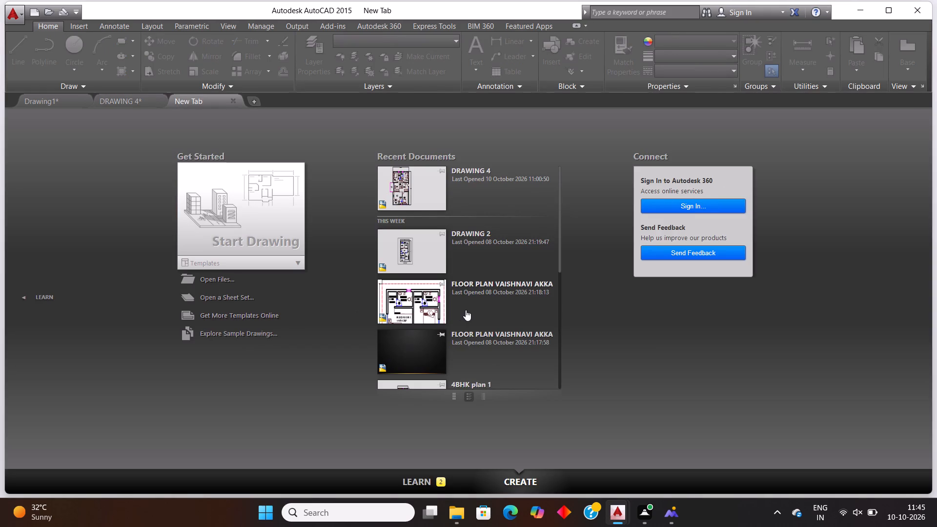
click(482, 296)
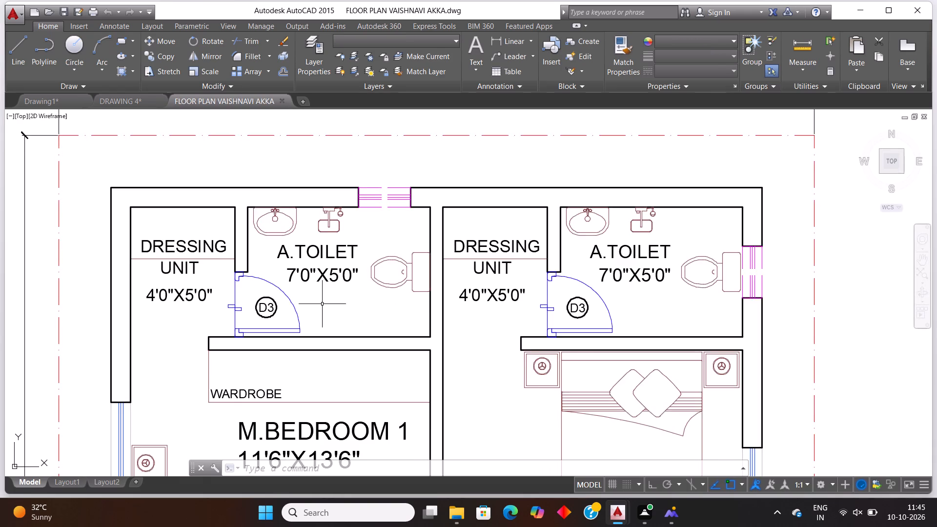
Copy the double door at the first floor plan's sitout entrance and paste it into Drawing1, outside the plan on its right.
scroll(372, 292, down, 7)
scroll(391, 334, up, 4)
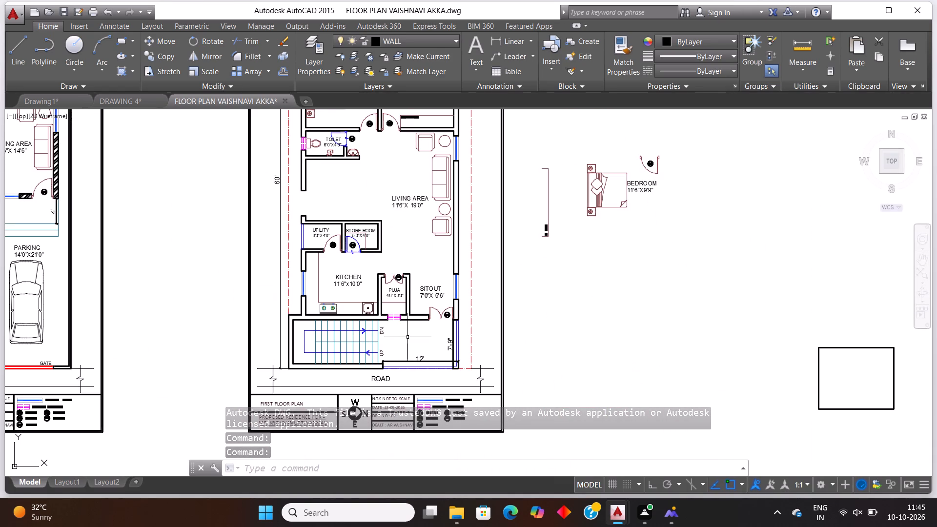
scroll(397, 311, up, 1)
scroll(399, 310, down, 2)
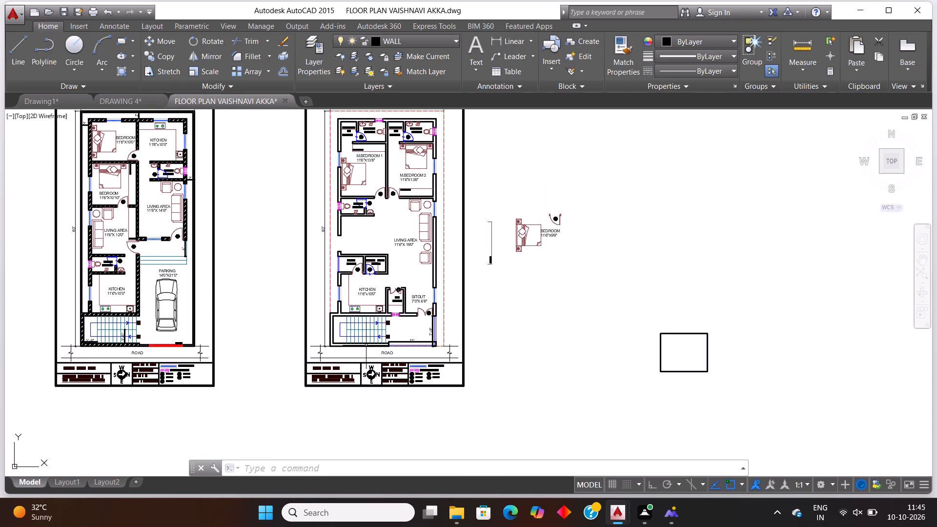
scroll(366, 346, up, 1)
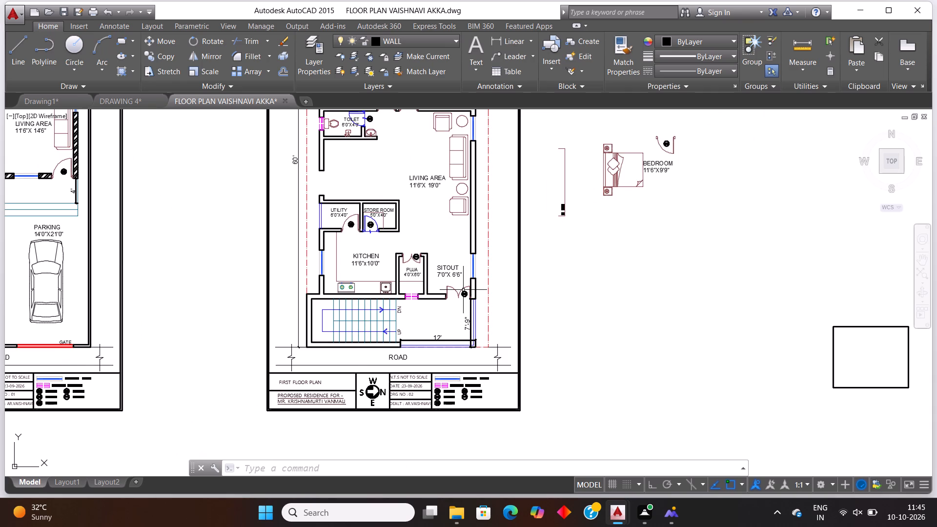
click(448, 286)
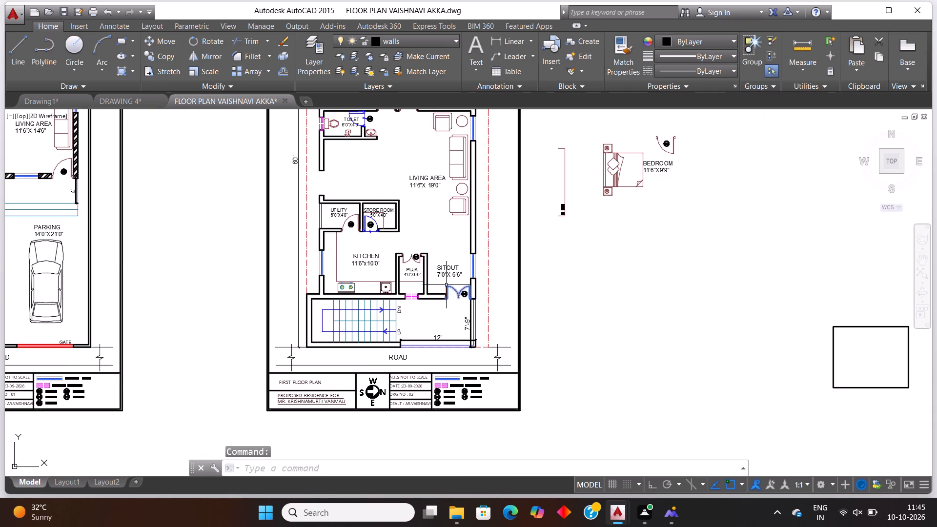
key(ctrl+c)
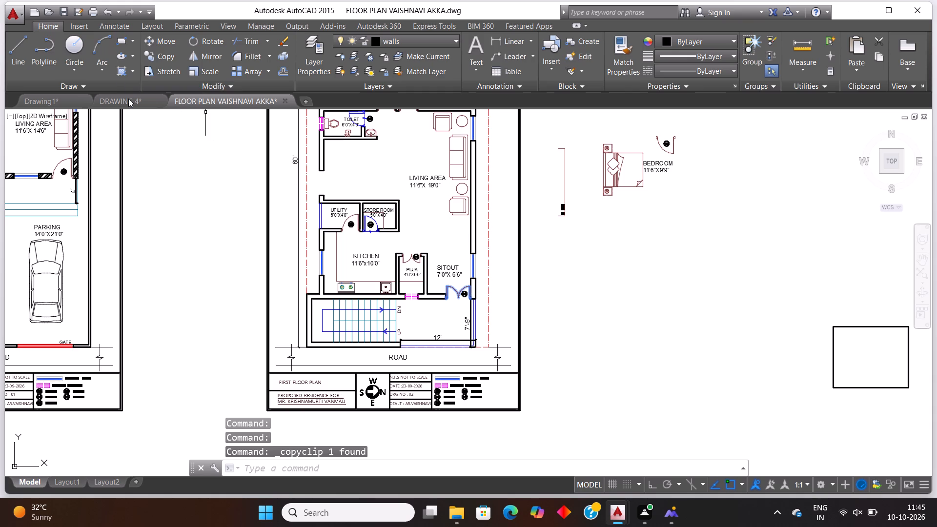
click(128, 99)
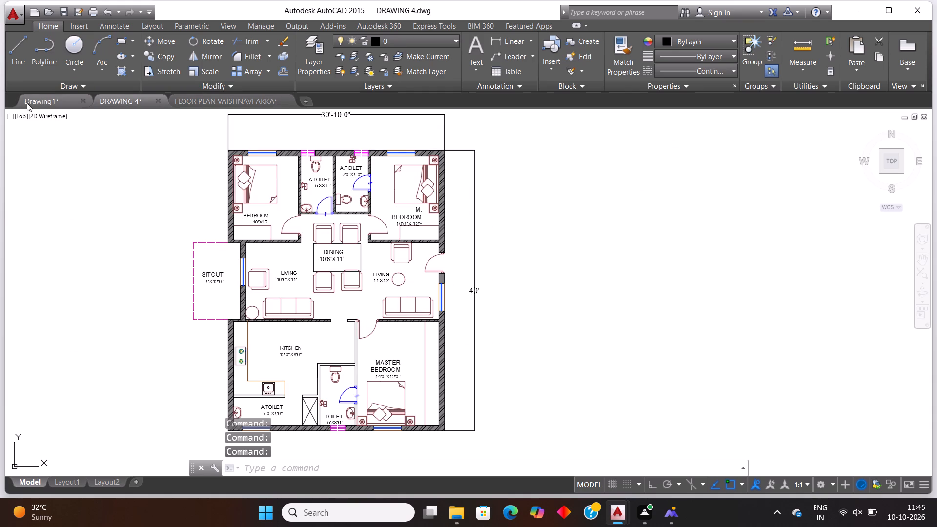
click(31, 101)
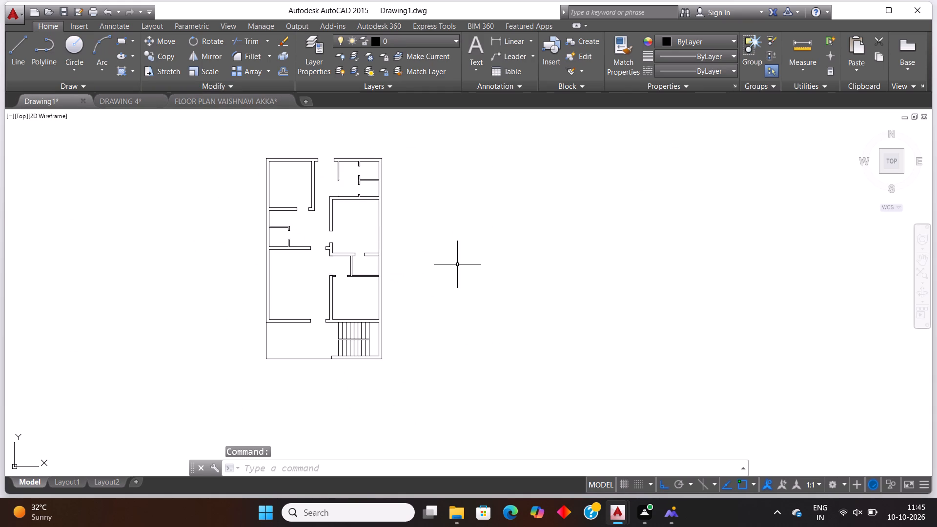
key(ctrl+v)
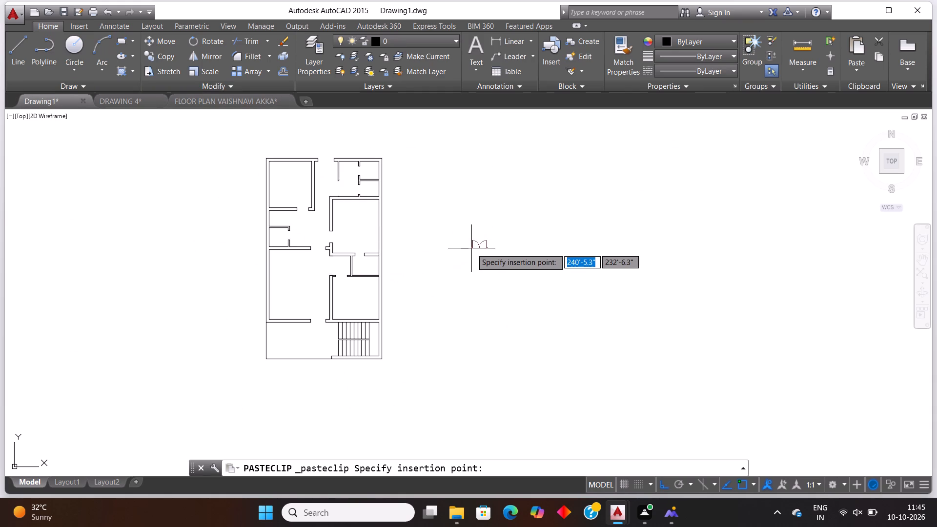
click(471, 248)
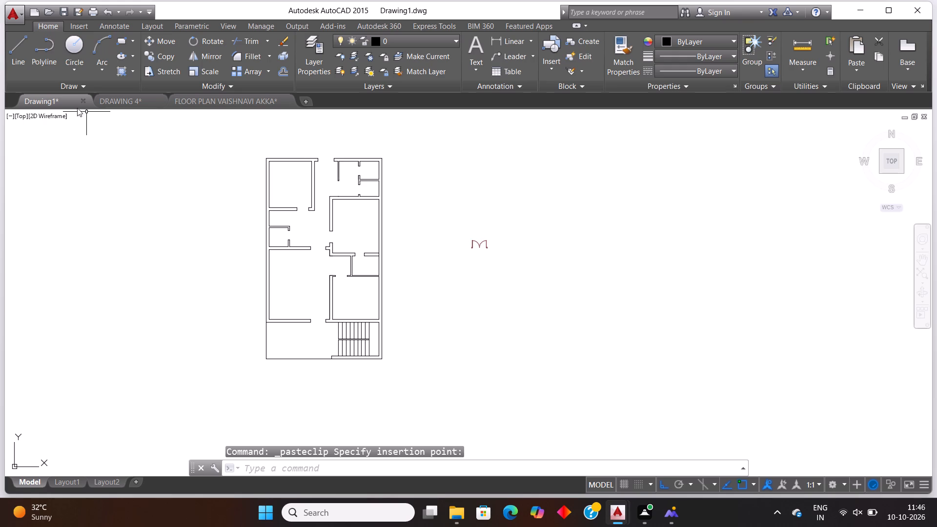
Copy the single door of the 10'X12' bedroom from DRAWING 4 and paste it into Drawing1 near the double door.
click(57, 100)
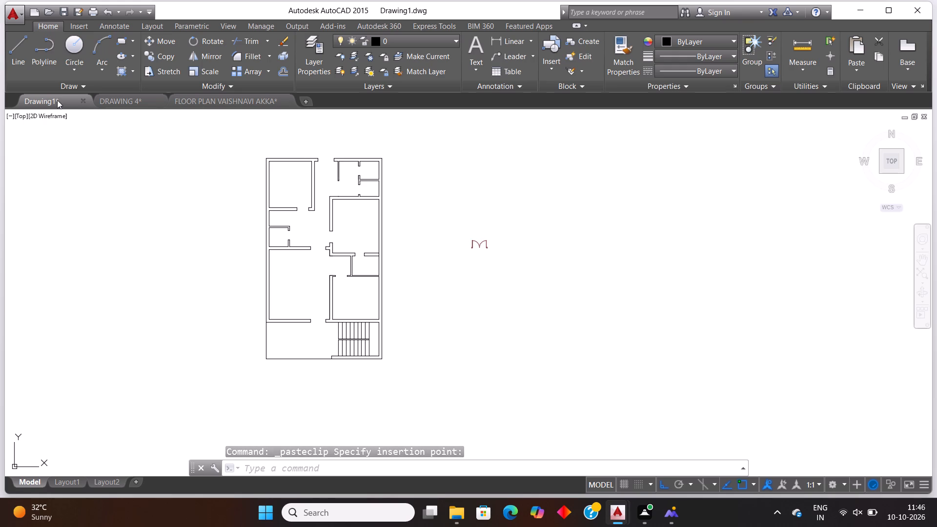
click(107, 103)
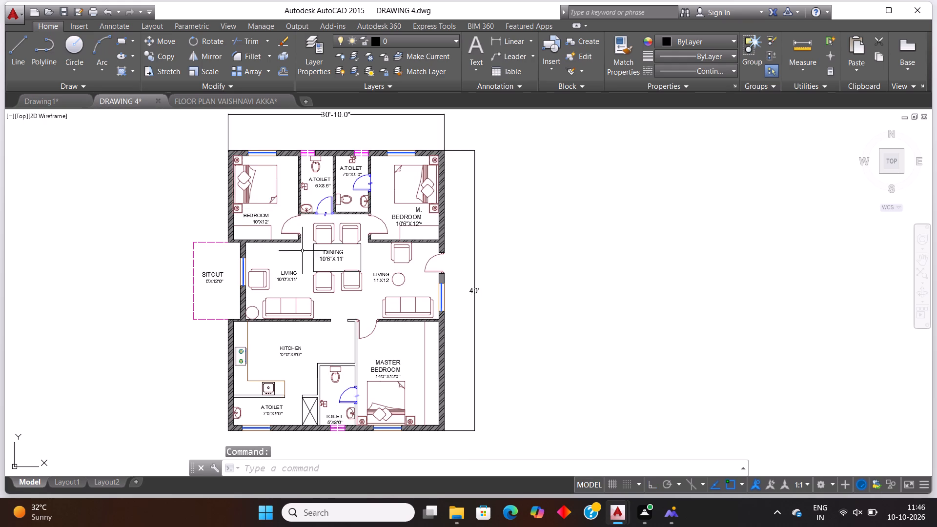
click(281, 233)
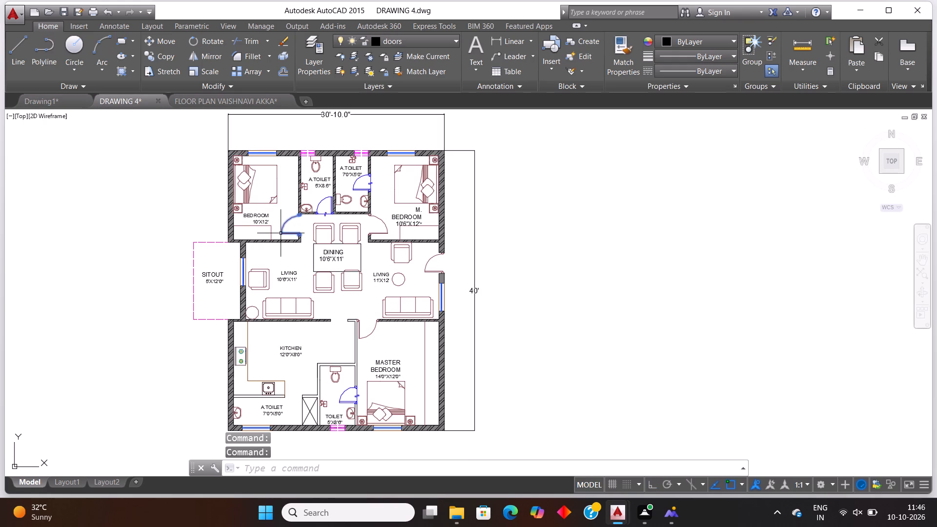
key(ctrl+c)
click(46, 102)
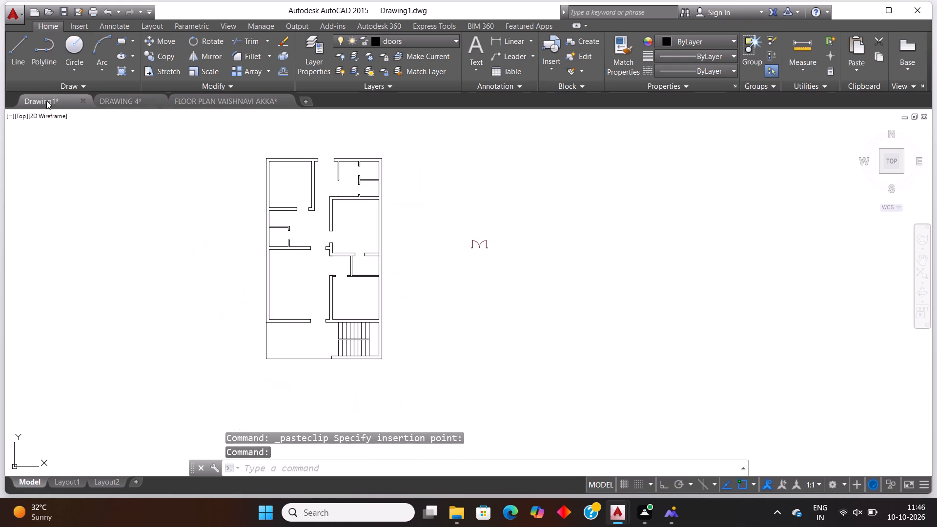
key(ctrl+v)
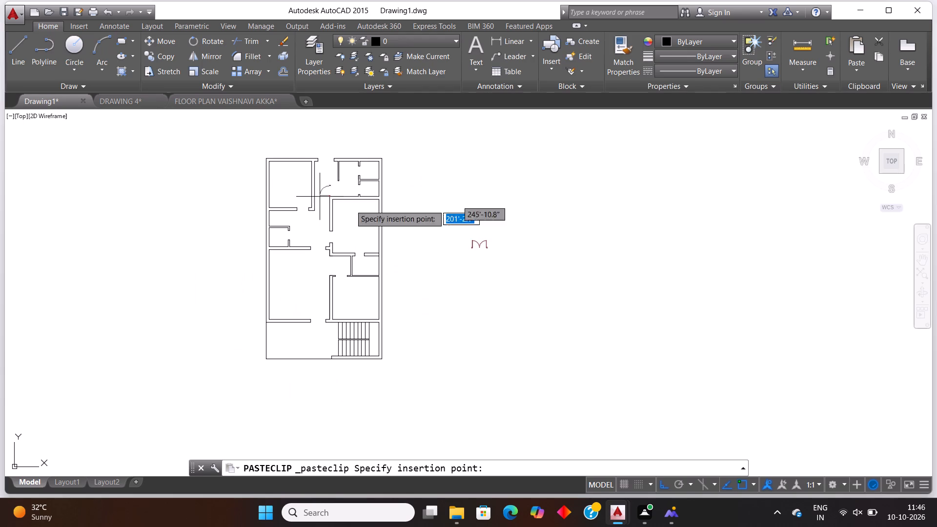
click(506, 223)
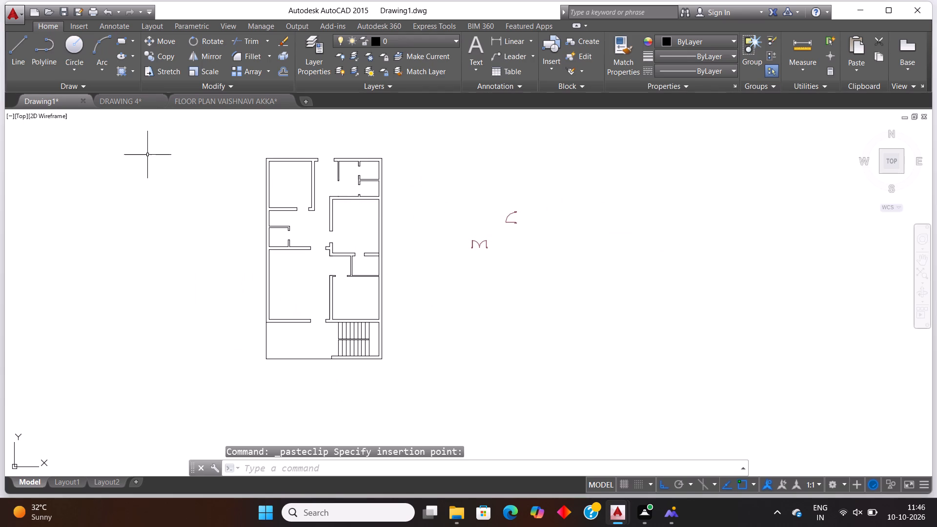
Copy the blue door of the 7'0"X5'0" attached toilet beside the M. bedroom from DRAWING 4 and paste it beside Drawing1's other doors.
click(122, 99)
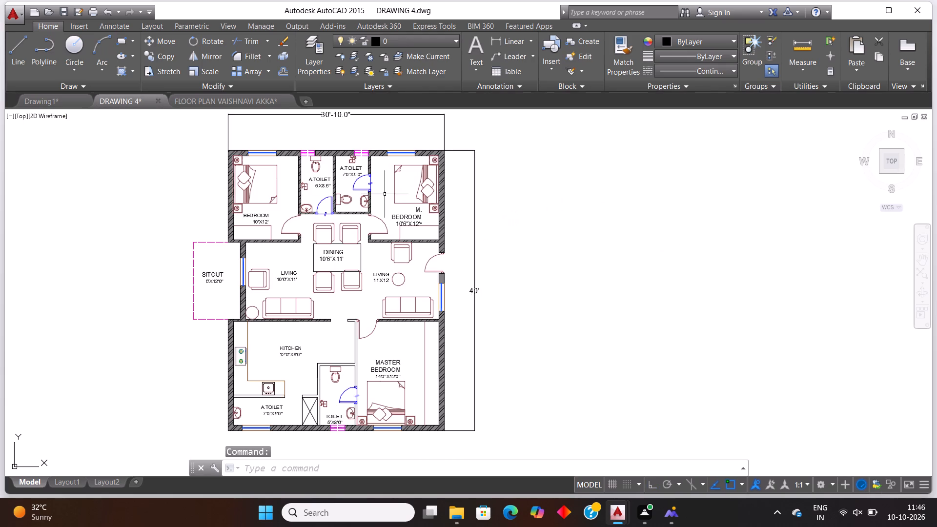
click(355, 188)
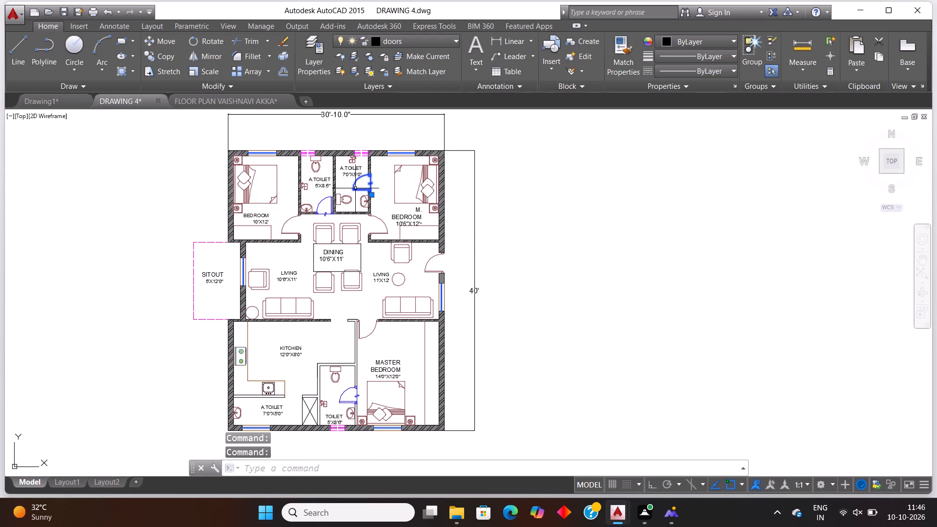
key(ctrl+c)
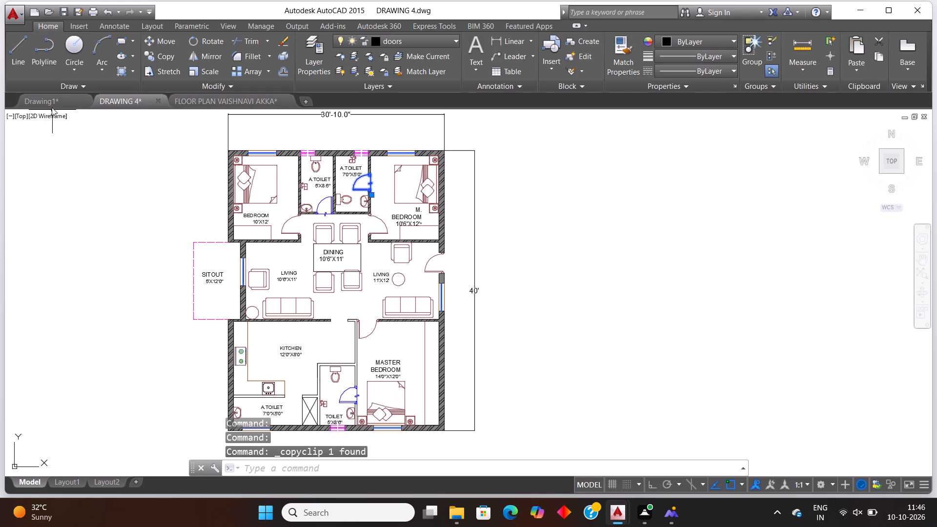
click(51, 103)
key(ctrl+v)
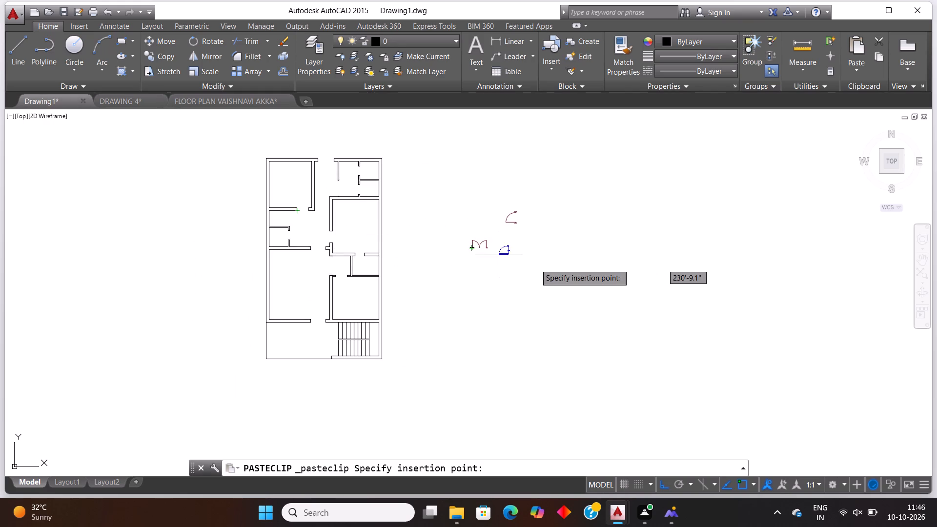
click(519, 256)
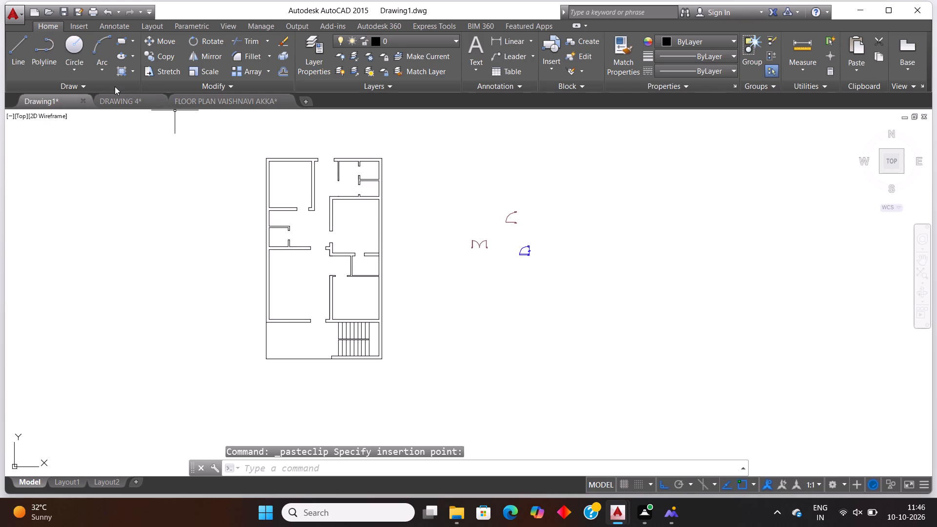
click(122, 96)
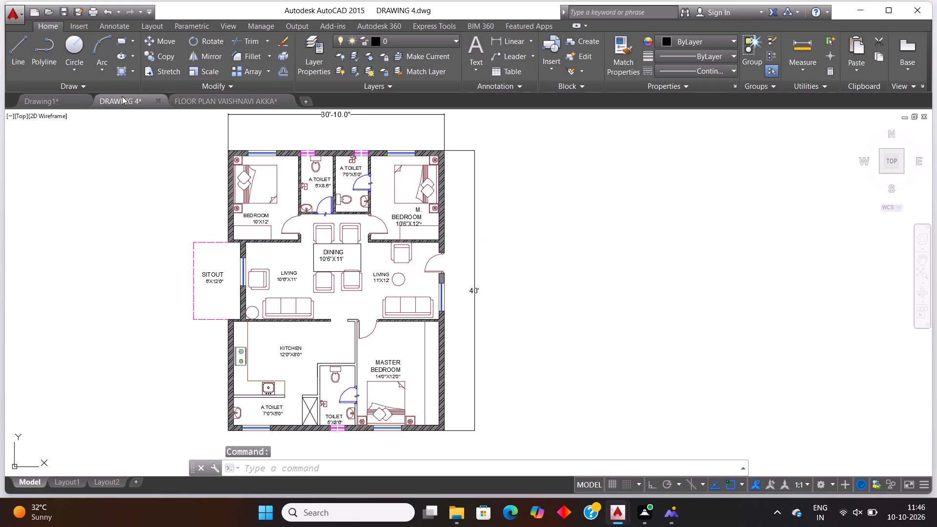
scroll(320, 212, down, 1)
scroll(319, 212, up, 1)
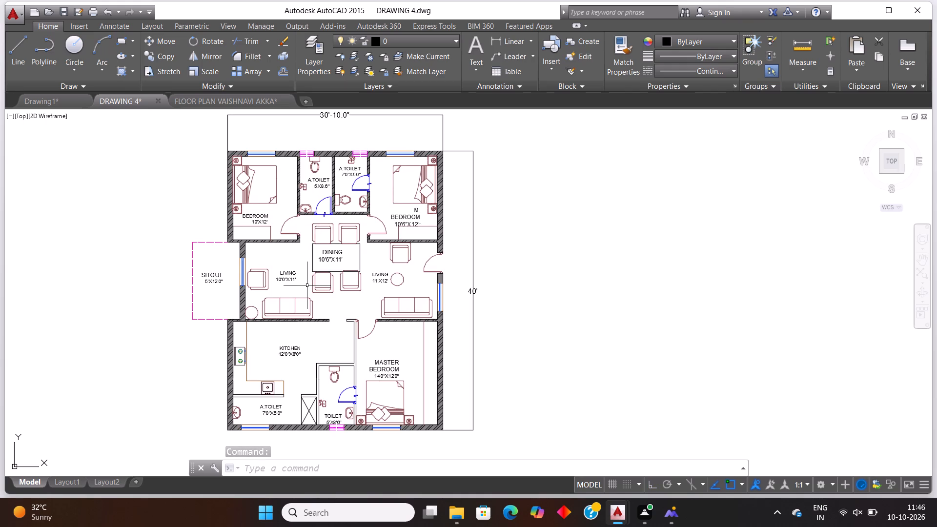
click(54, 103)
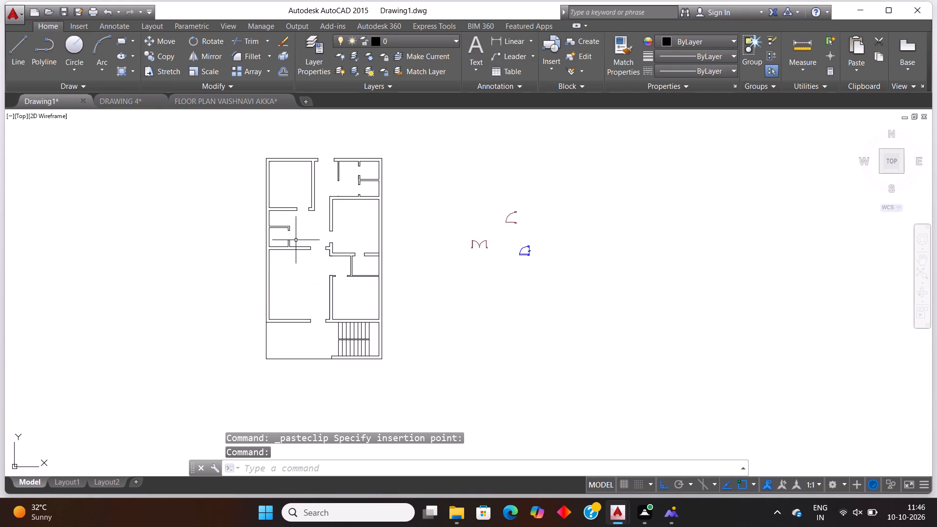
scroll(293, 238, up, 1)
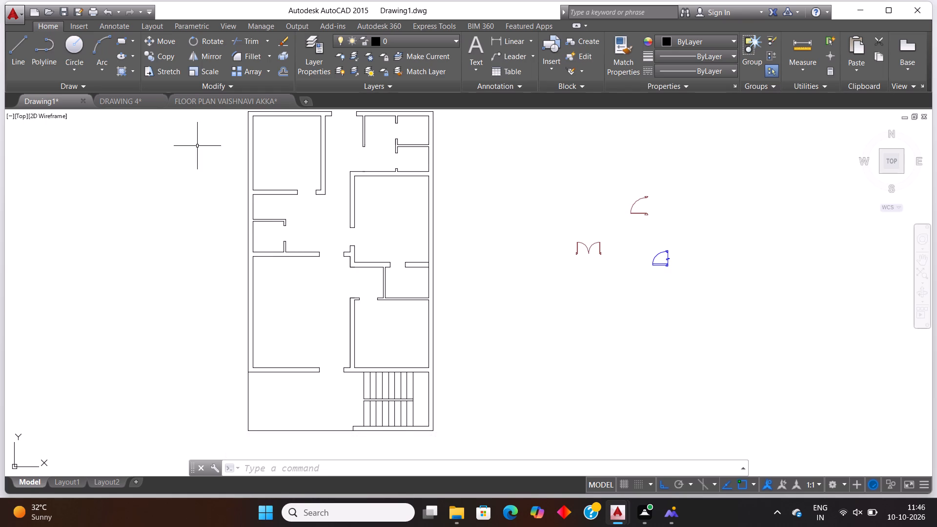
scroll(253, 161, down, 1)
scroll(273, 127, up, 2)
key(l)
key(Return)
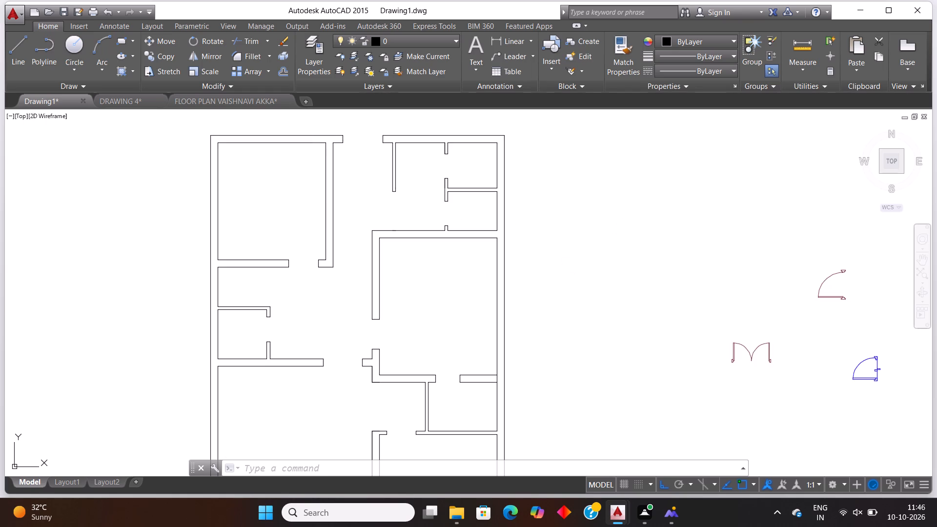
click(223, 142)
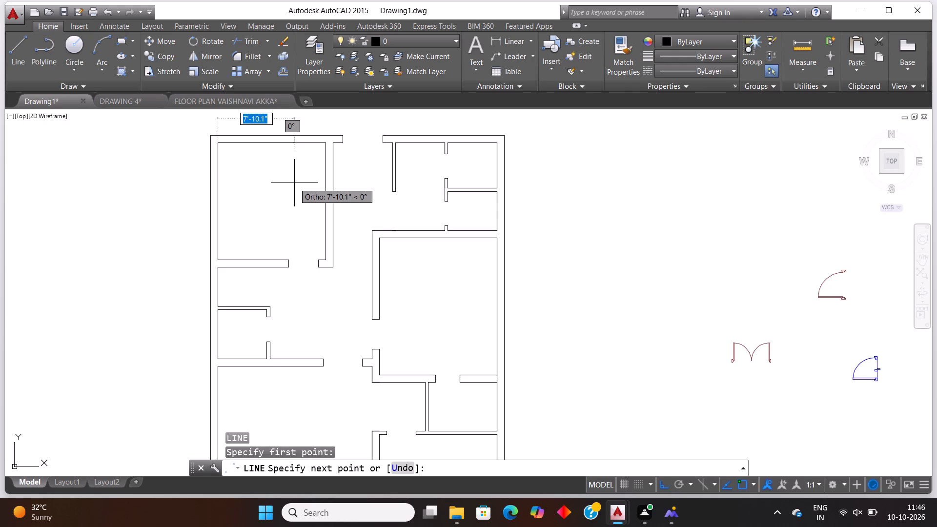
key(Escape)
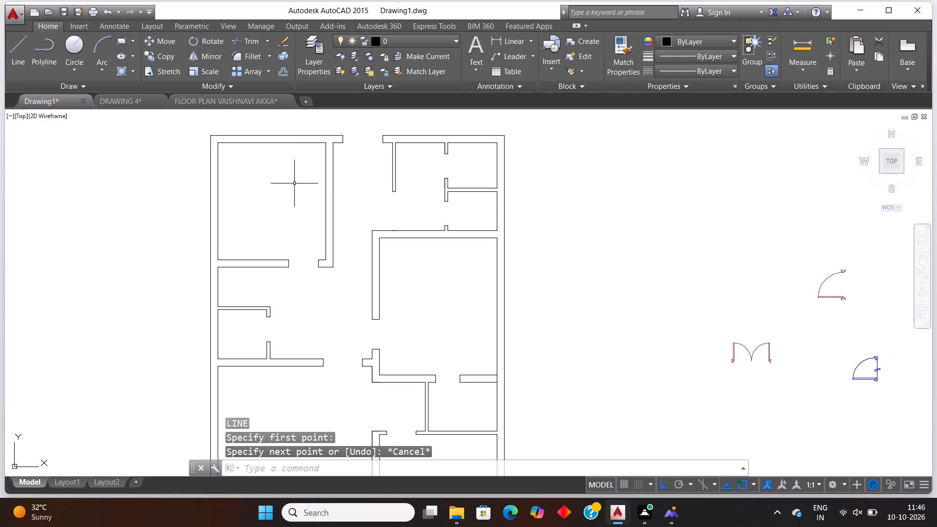
Draw a vertical line in the plan's upper-left room, 2' in from the left wall, from the lower wall up past the top wall.
key(l)
key(Return)
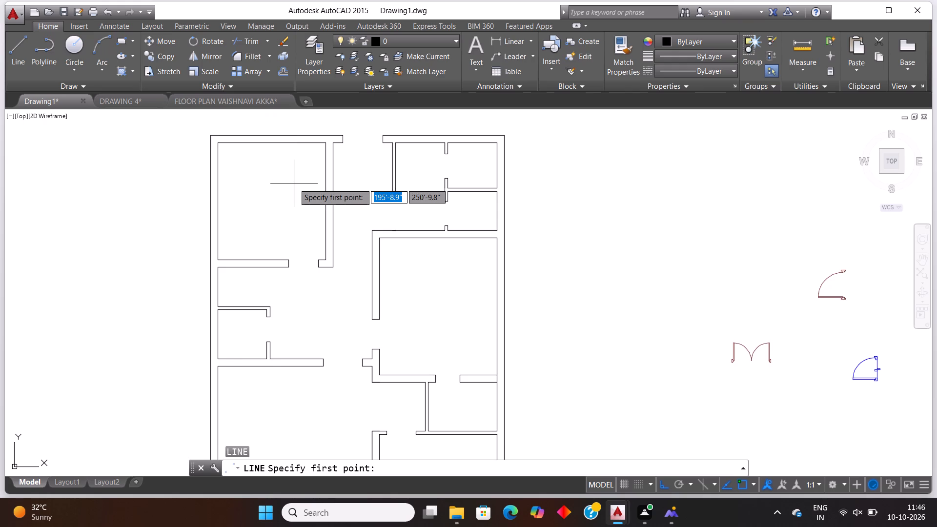
click(215, 258)
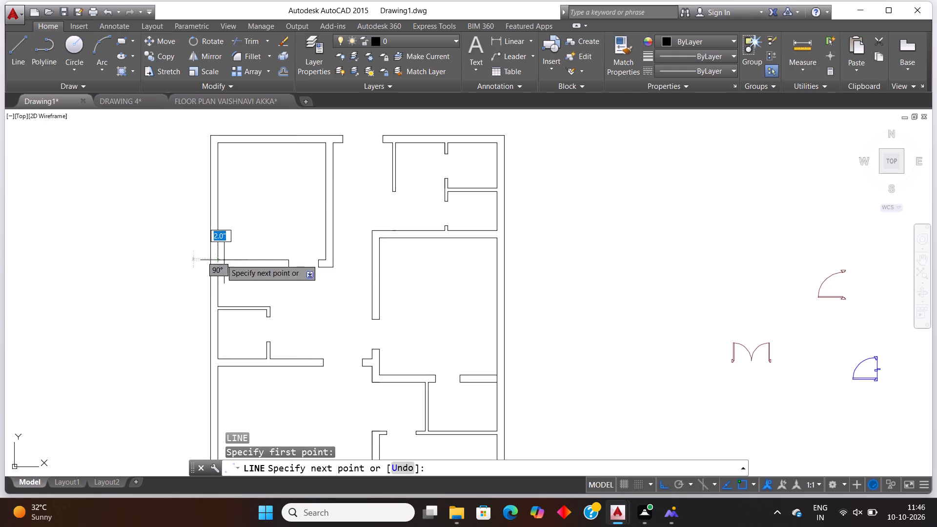
text(2')
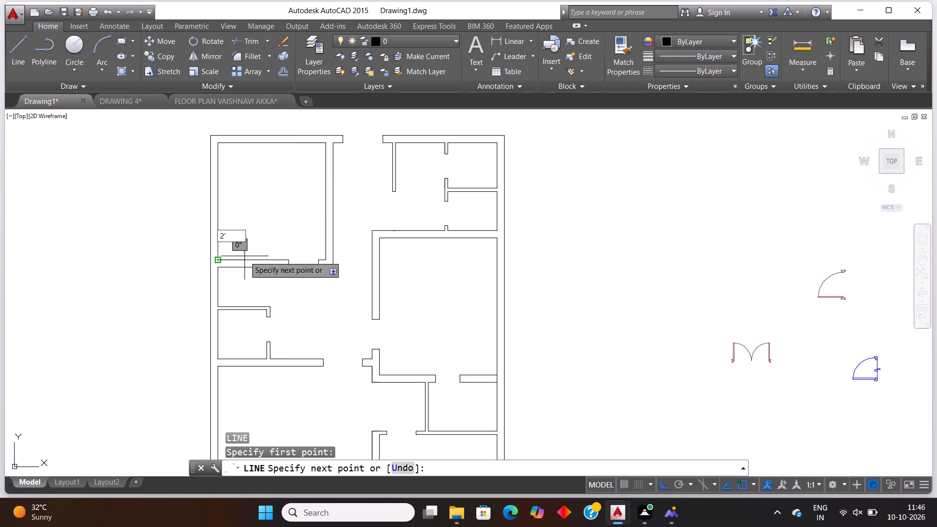
key(Return)
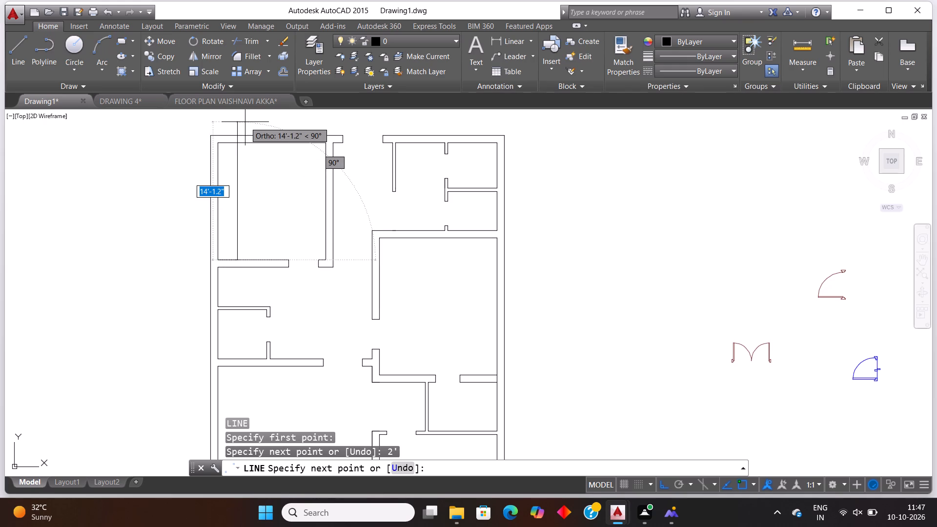
click(247, 119)
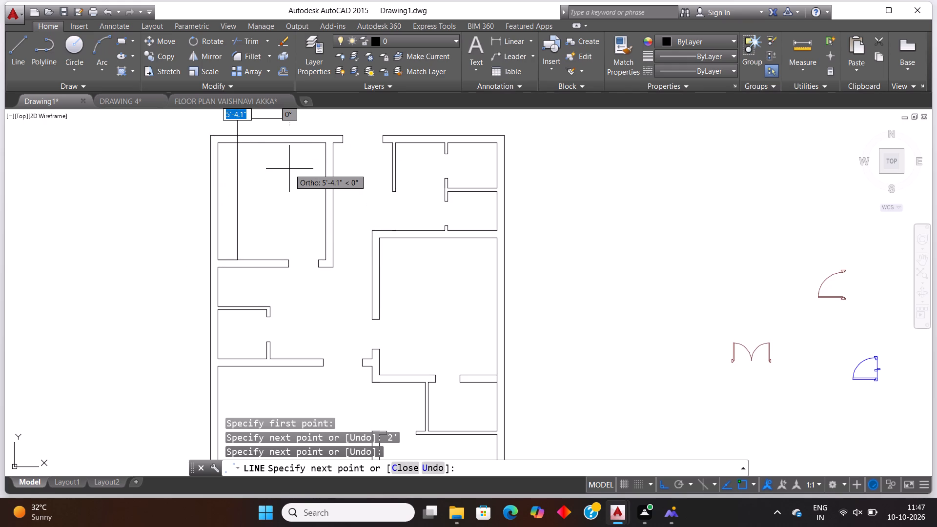
key(Return)
Draw a horizontal line 2' below the same room's top wall, from its right wall out past the left outer wall.
key(Return)
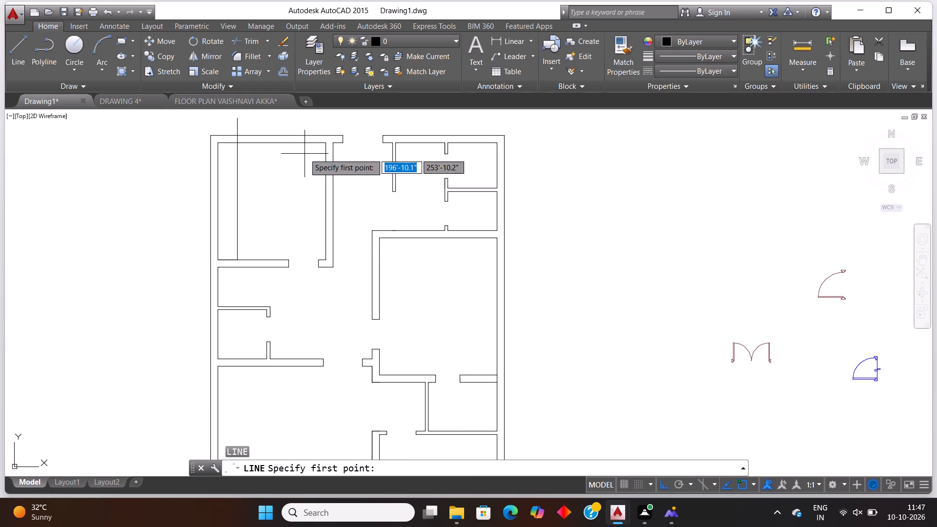
click(293, 142)
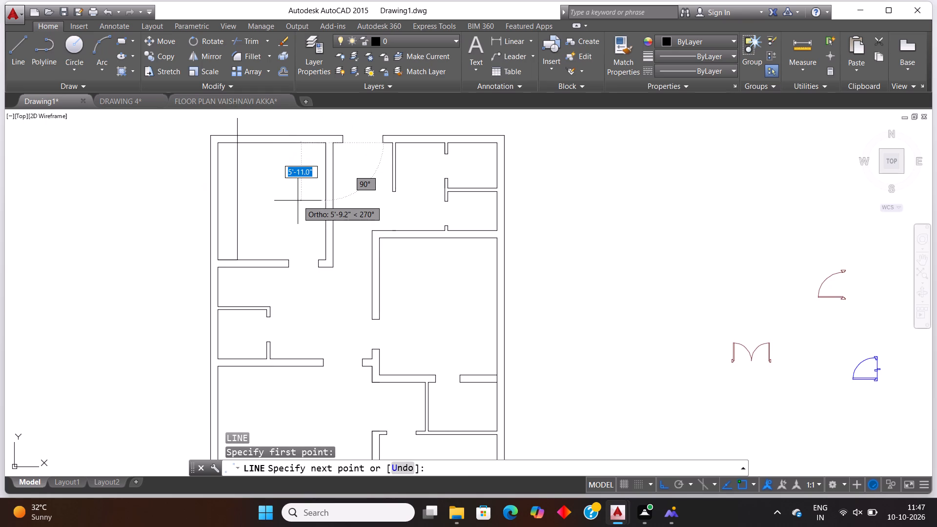
text(2')
key(Return)
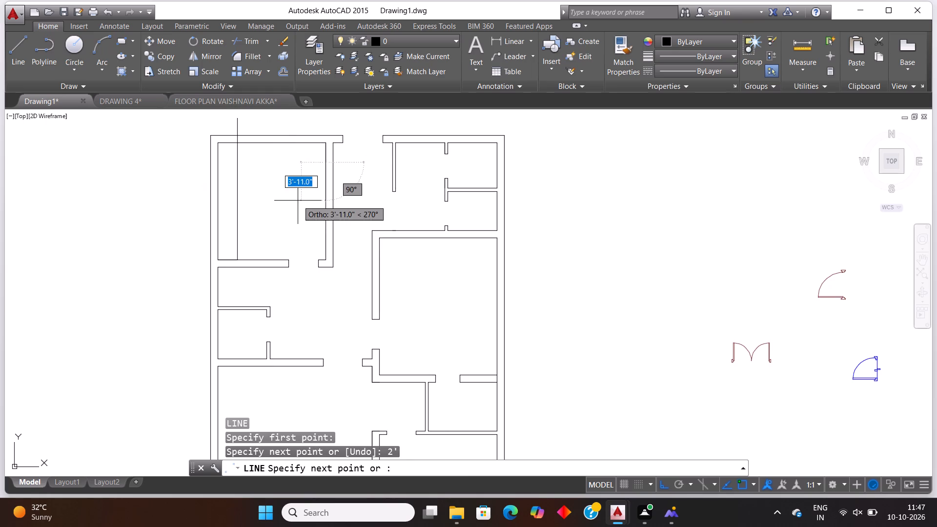
click(186, 173)
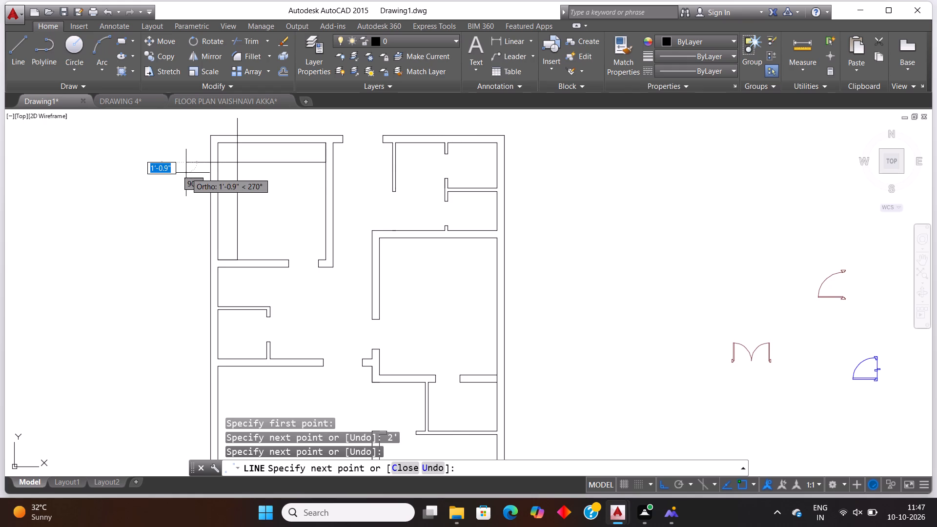
key(Escape)
Trim the ends of both new lines that project outside the plan's left and top outer walls.
text(tr)
key(Return)
key(Return)
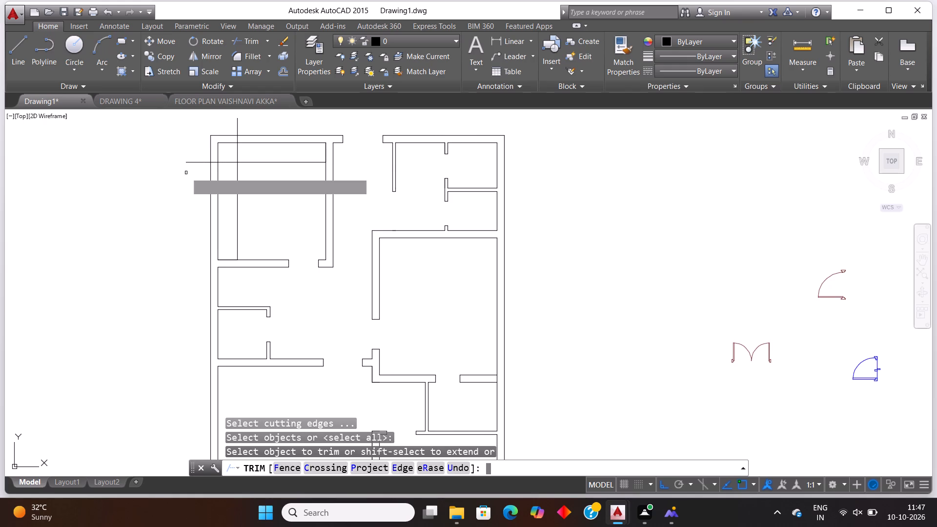
click(200, 154)
click(198, 184)
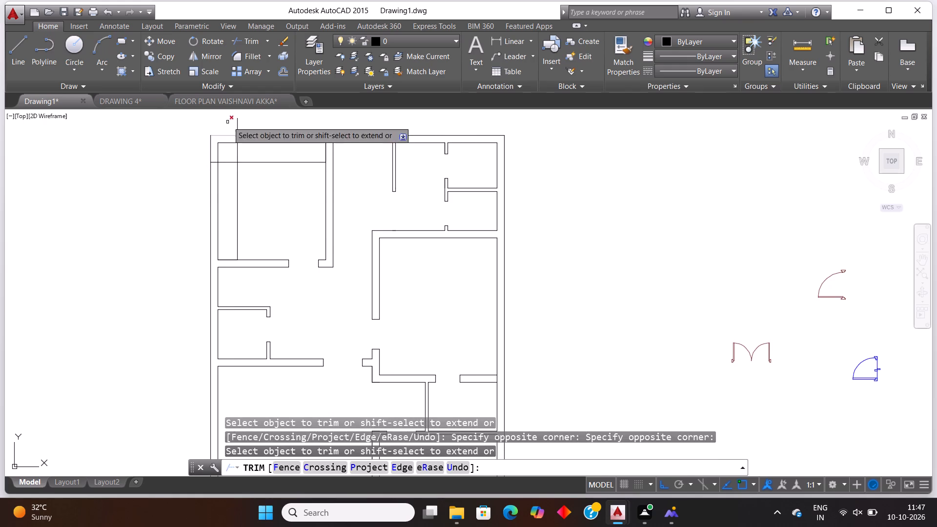
click(228, 122)
click(244, 122)
click(241, 123)
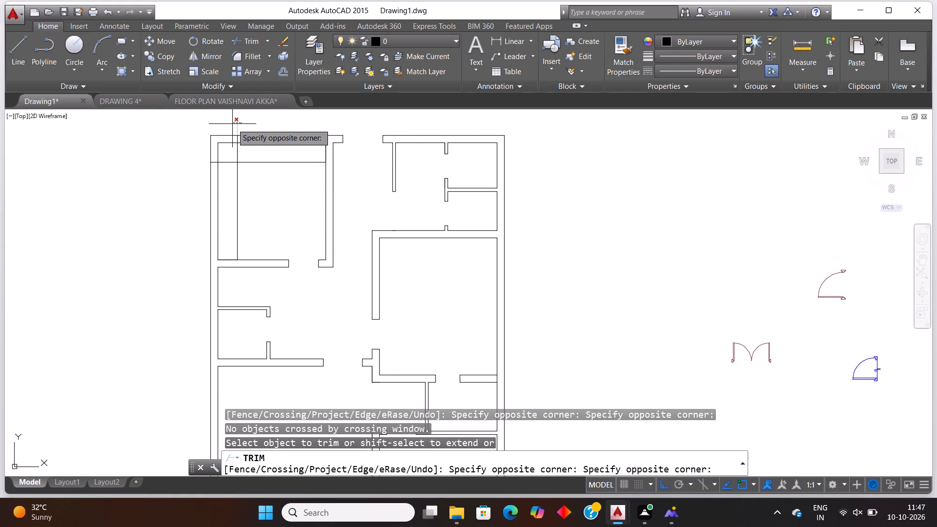
click(232, 124)
Trim both lines inside the wall thickness and beyond their crossing, leaving an L-shaped outline 2' from the left and top walls.
scroll(235, 139, up, 2)
click(235, 140)
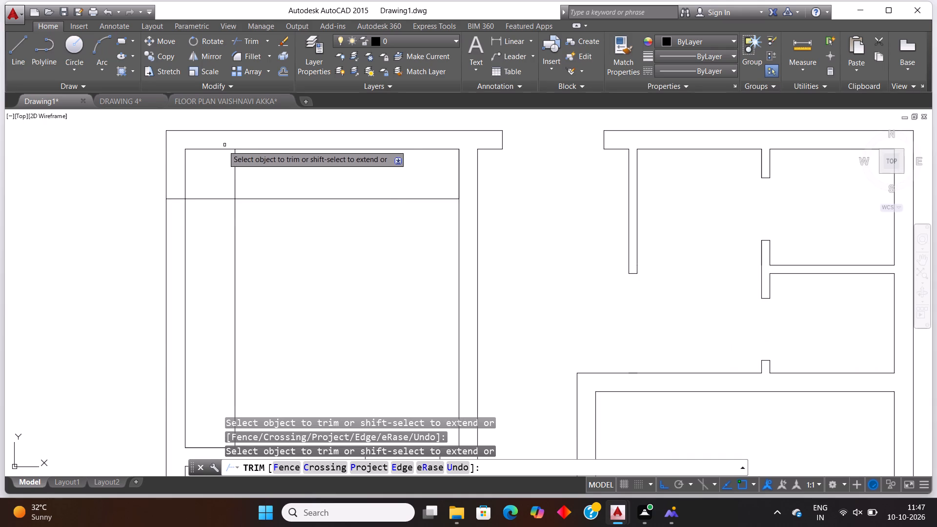
click(178, 198)
click(217, 171)
click(260, 172)
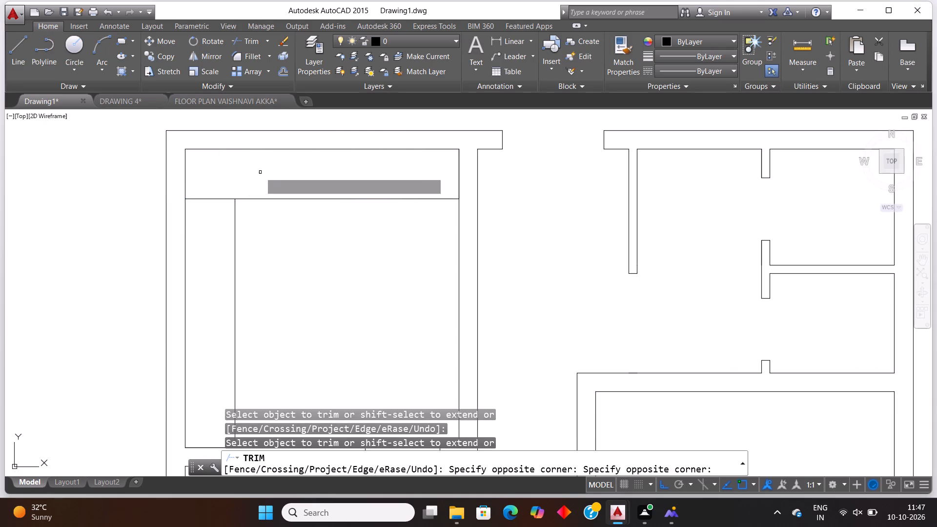
click(203, 188)
click(215, 221)
scroll(228, 216, down, 2)
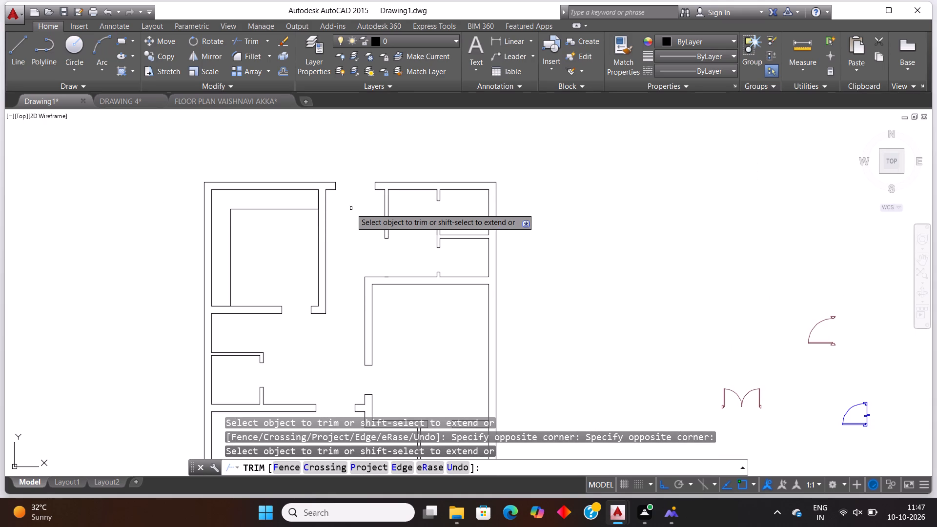
scroll(323, 229, down, 1)
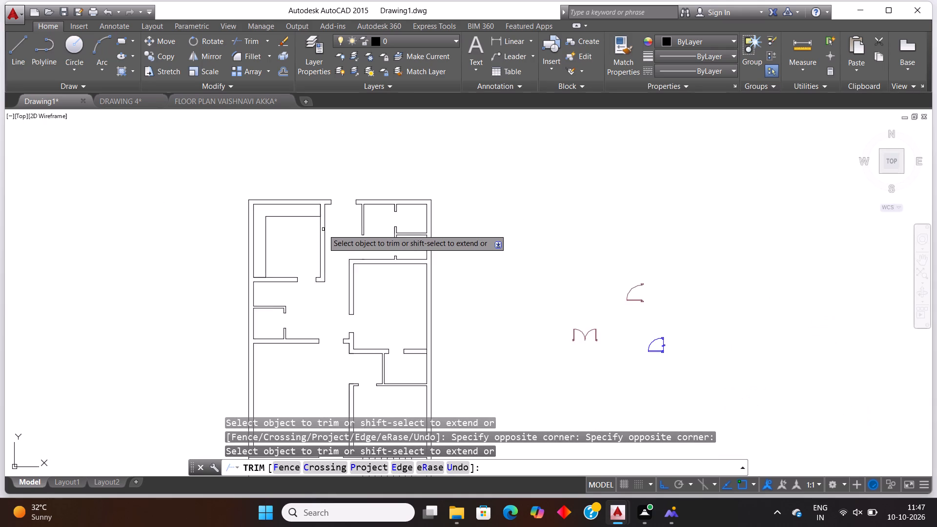
scroll(323, 229, up, 1)
key(Escape)
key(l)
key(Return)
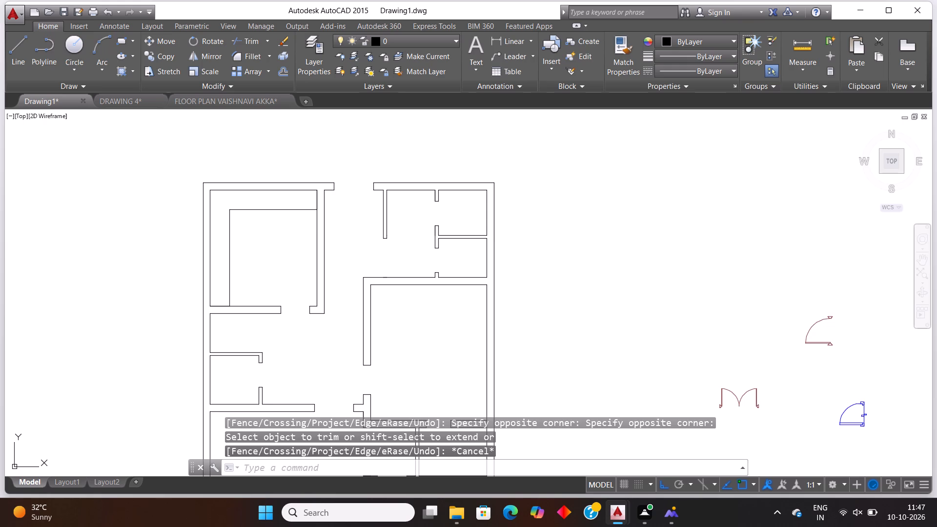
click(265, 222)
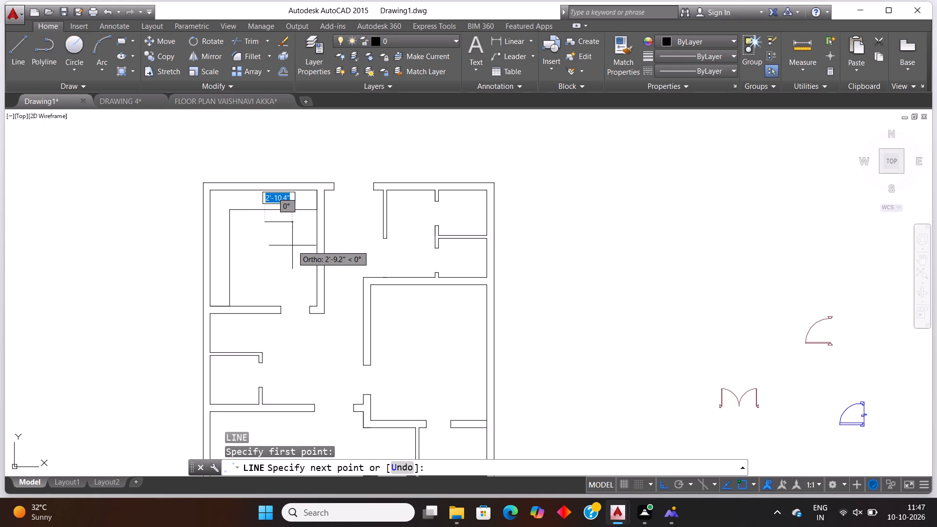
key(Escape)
Draw a vertical line about 5'-6" long near the room's right wall, crossing the L outline's horizontal line and the top wall.
key(Return)
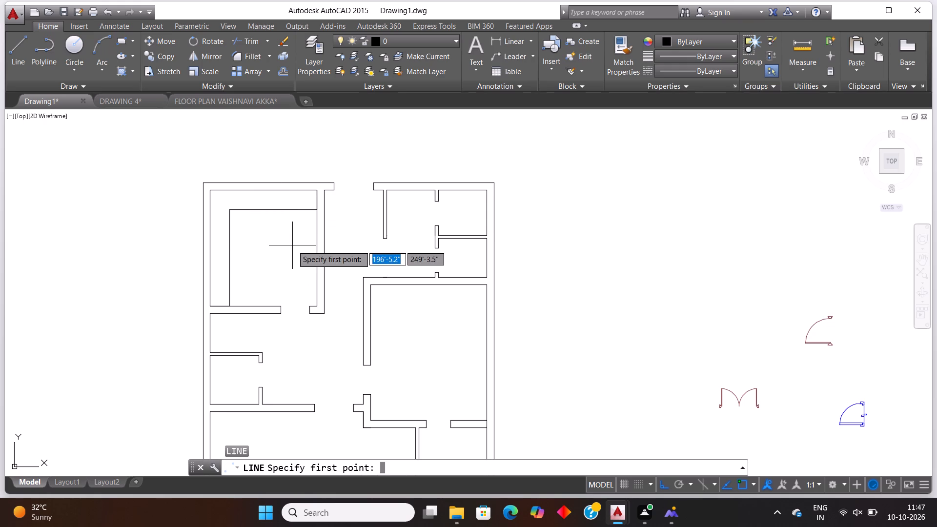
click(292, 218)
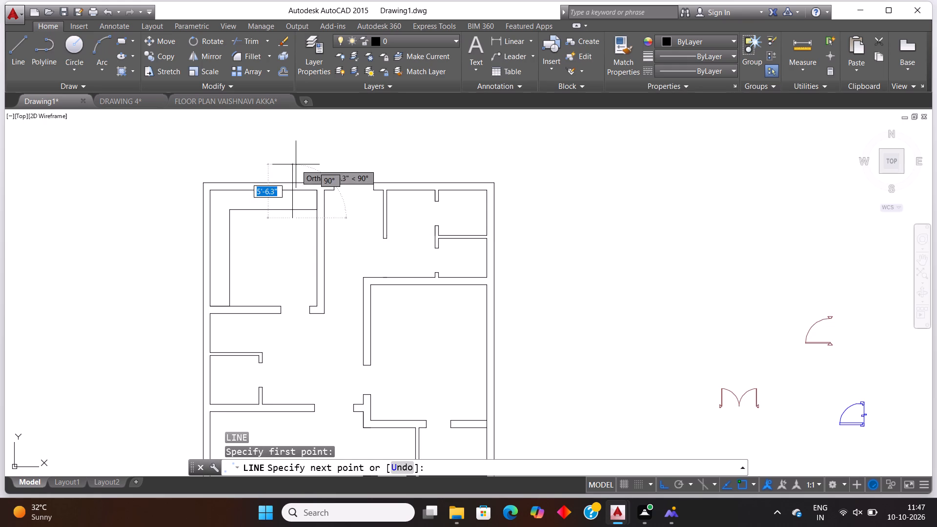
click(296, 164)
key(Escape)
Trim the vertical line's excess and the horizontal line beyond it, so the L outline's upper arm ends short of the right wall.
text(tr)
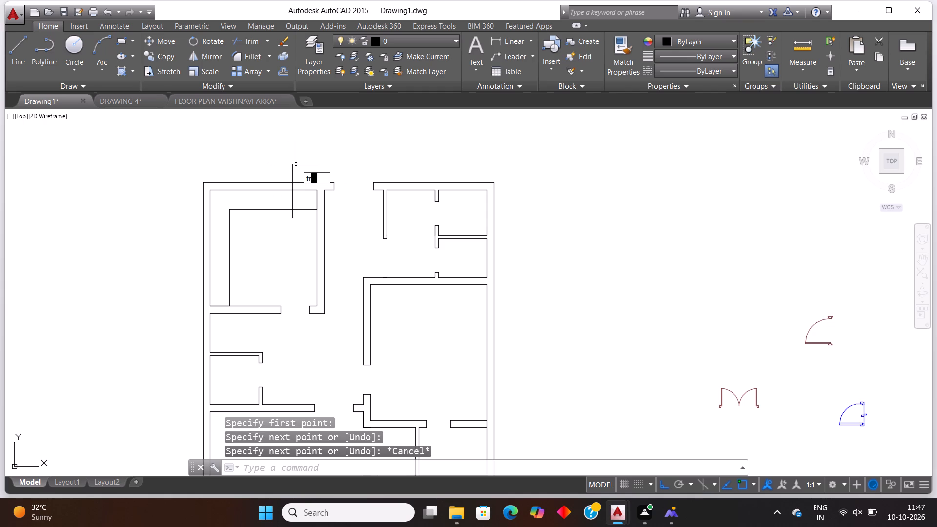
key(Return)
key(Return)
click(299, 165)
click(285, 171)
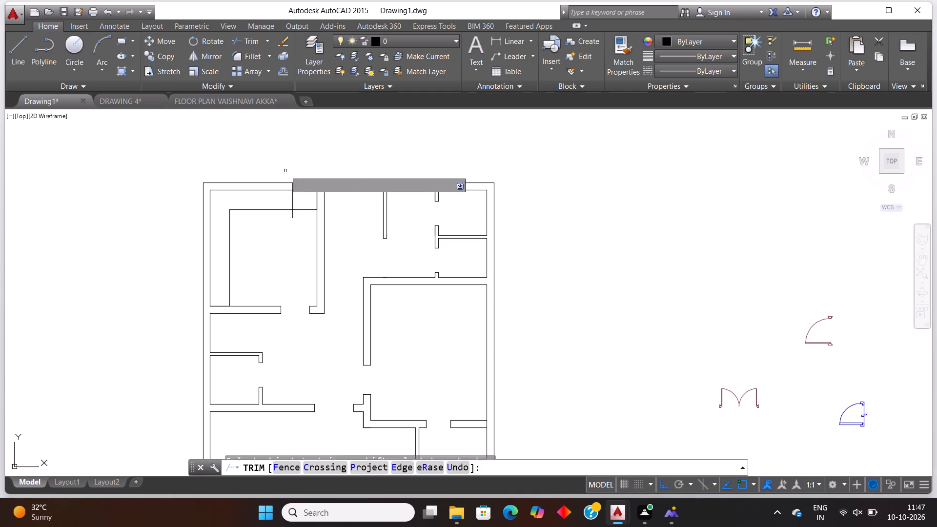
click(302, 220)
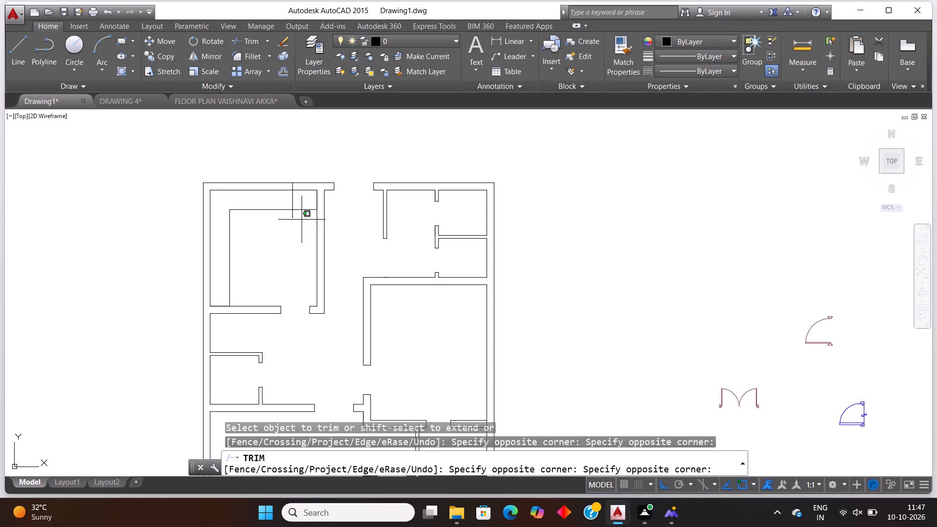
click(305, 197)
click(292, 214)
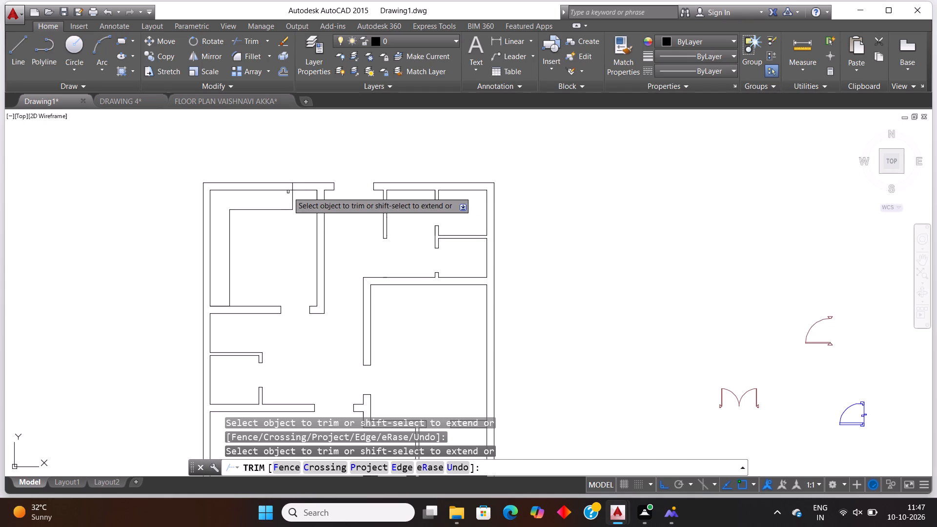
click(293, 188)
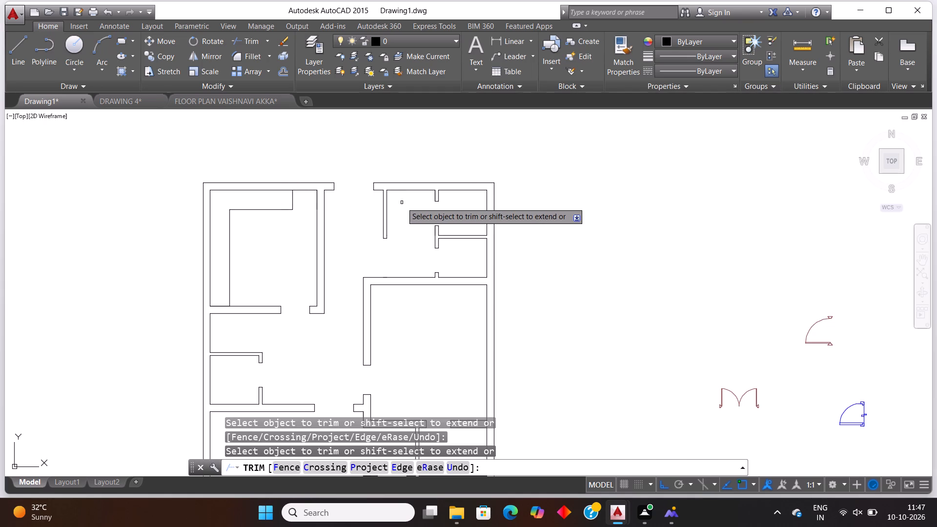
key(Escape)
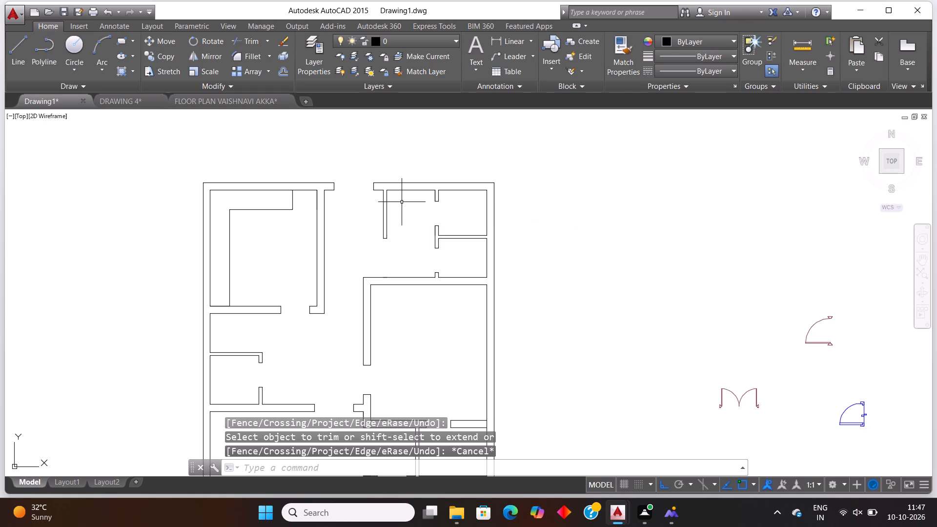
Draw lines from the kitchen-like room's top-right inner corner: 1' left, about 4.5' down, then right across the right wall.
scroll(313, 219, up, 1)
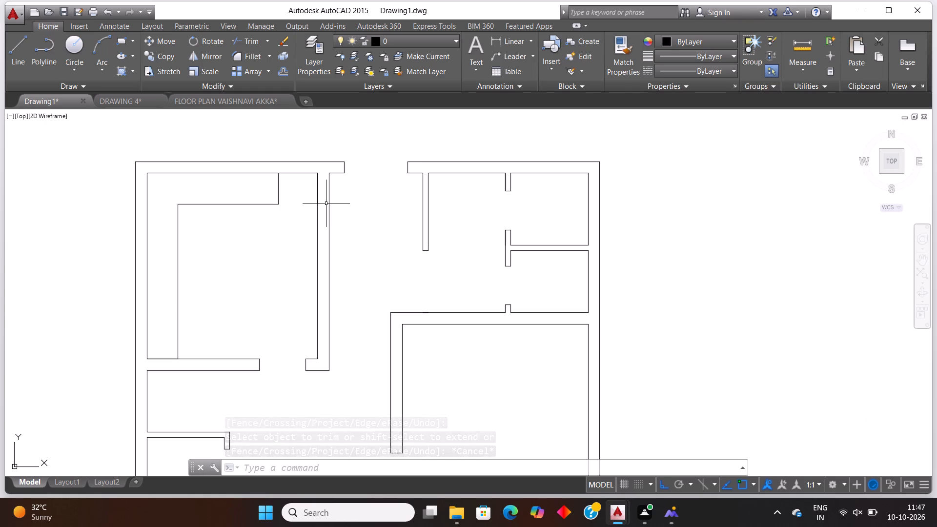
key(Escape)
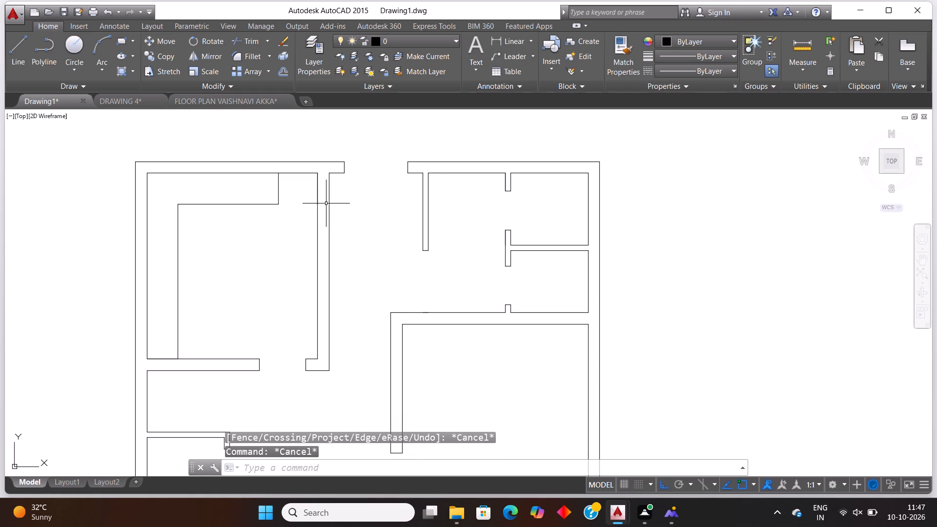
key(l)
key(Return)
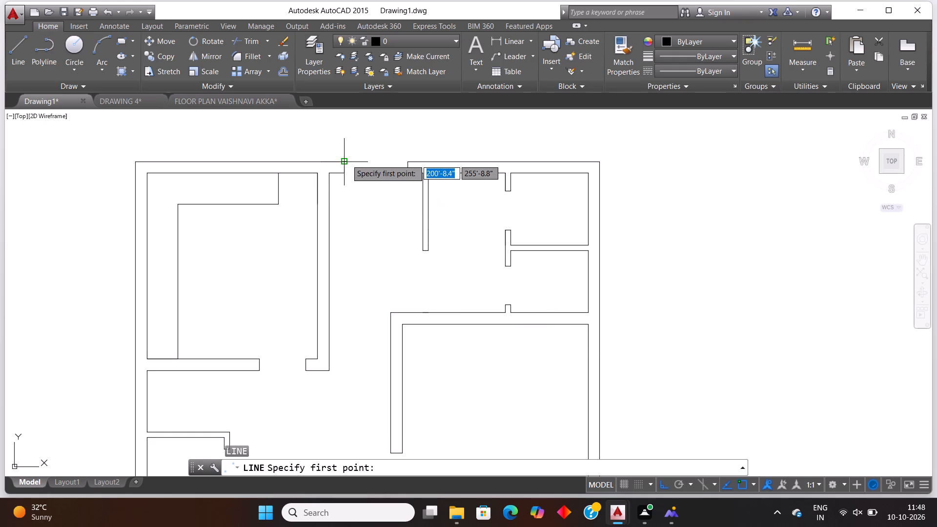
scroll(334, 169, up, 1)
click(308, 179)
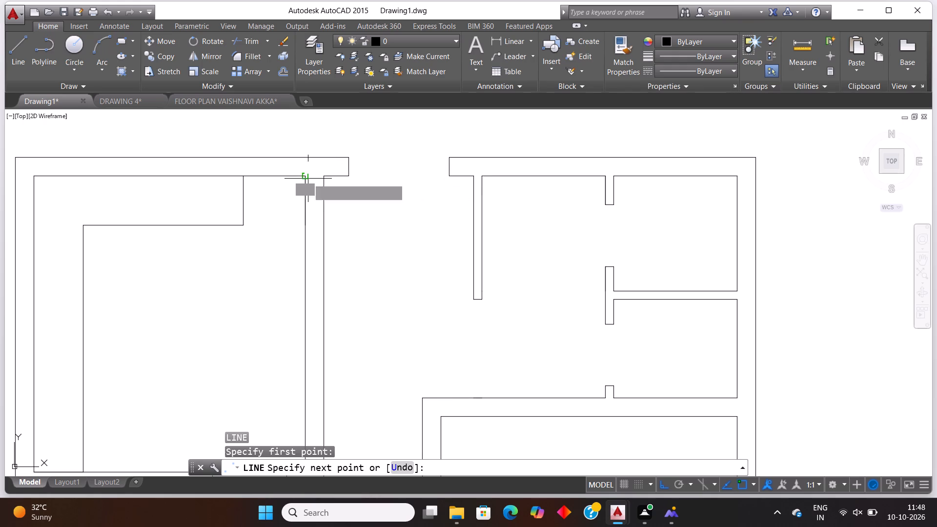
text(1')
key(Return)
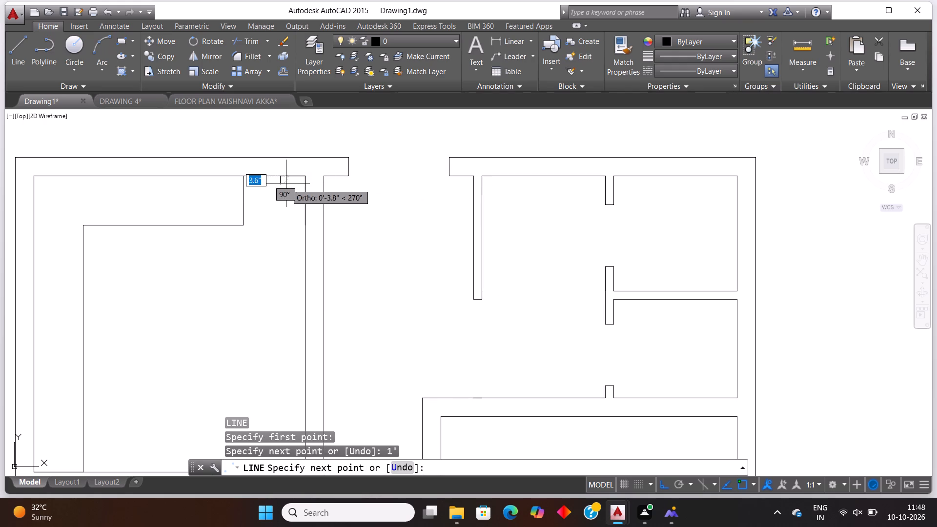
click(269, 284)
click(358, 299)
key(Escape)
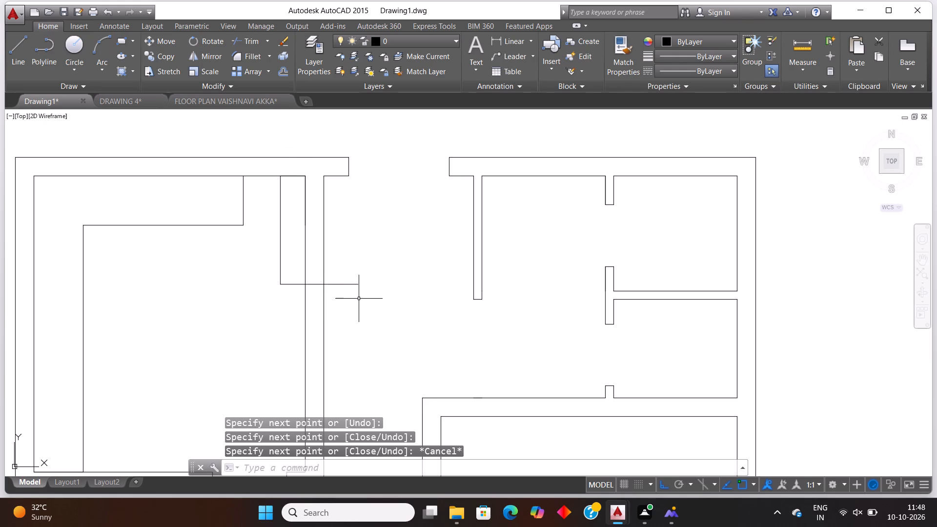
Trim the new horizontal line outside and within the right wall's thickness, leaving a narrow rectangle in the room's corner.
text(tr)
key(Return)
key(Return)
click(350, 260)
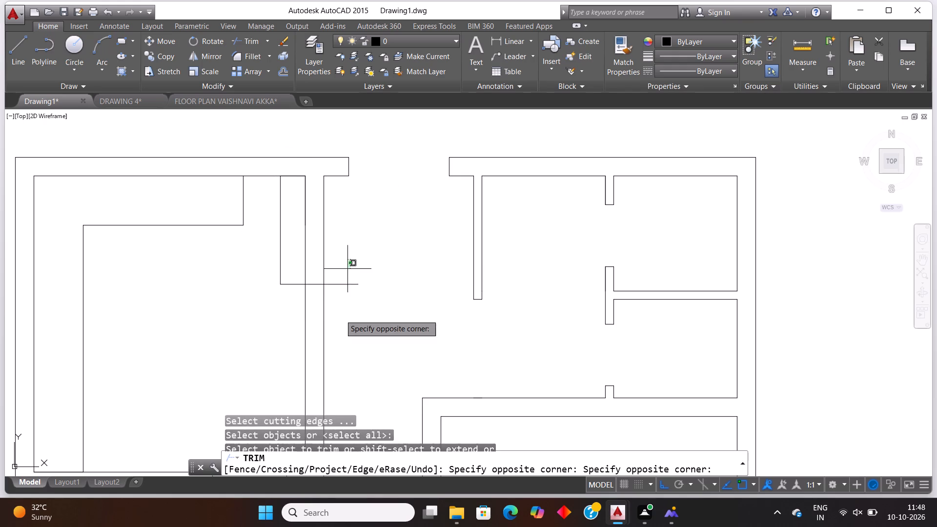
click(343, 326)
click(316, 284)
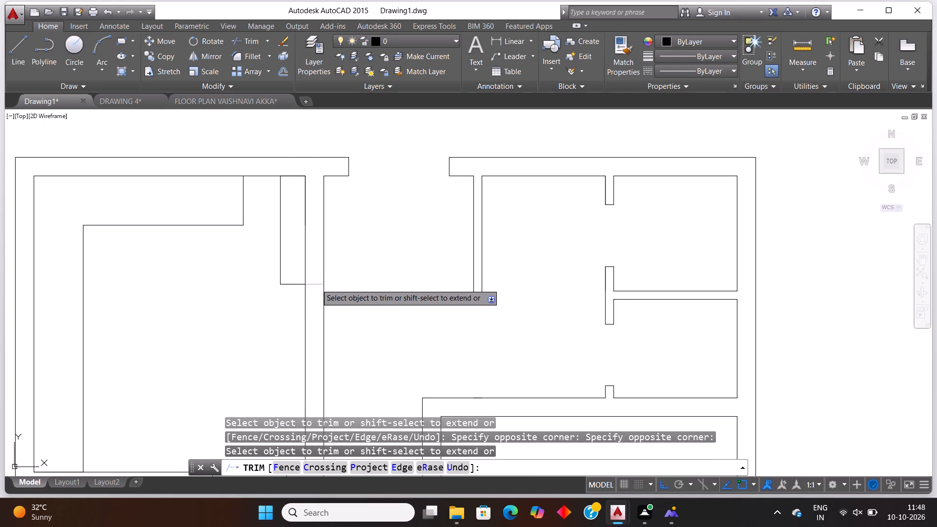
scroll(443, 281, down, 3)
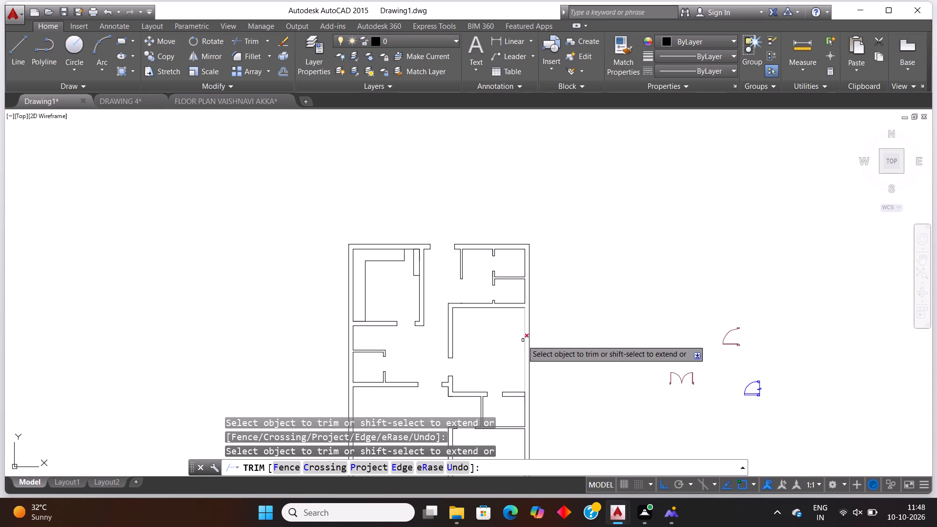
scroll(530, 328, down, 3)
scroll(532, 396, up, 2)
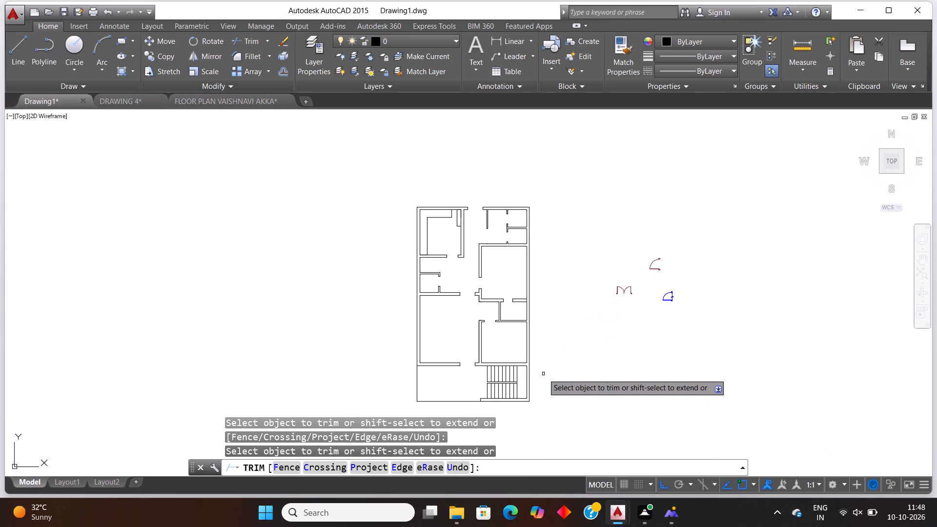
scroll(543, 374, down, 1)
scroll(543, 374, up, 2)
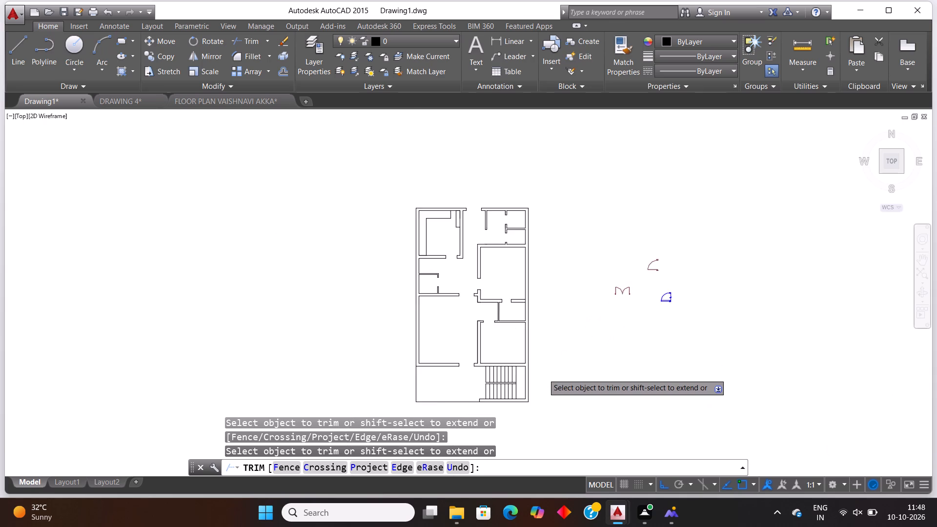
key(Escape)
Review the drawing's layer list and the colour assigned to the 00 FURNITURE layer.
scroll(541, 373, down, 1)
scroll(538, 368, up, 1)
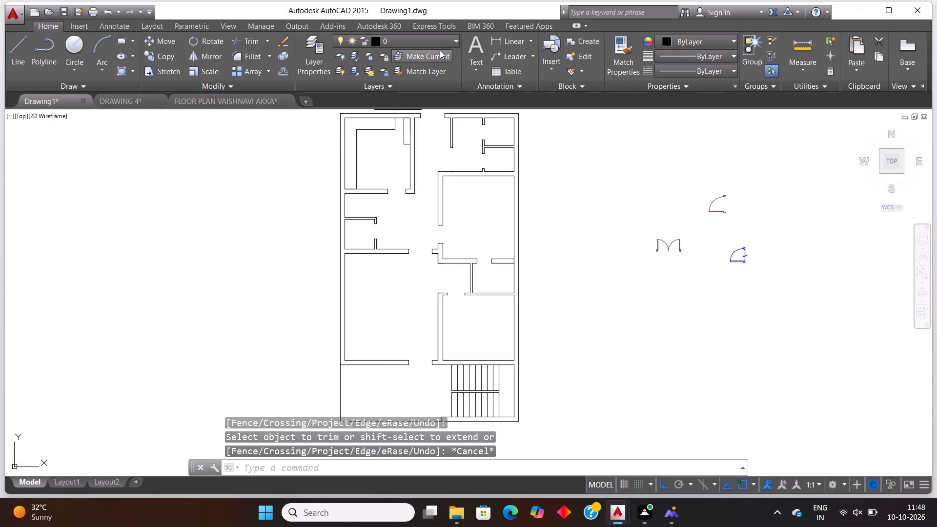
click(322, 37)
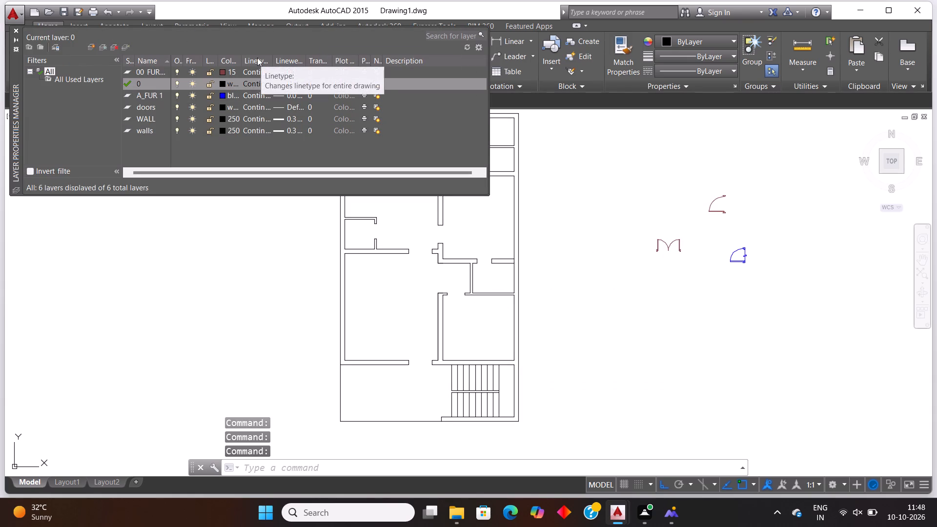
click(230, 72)
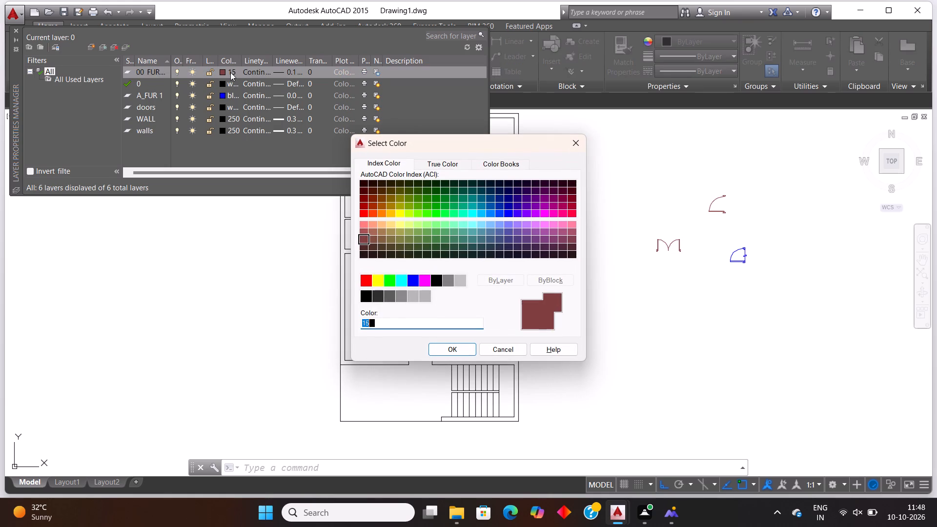
click(443, 345)
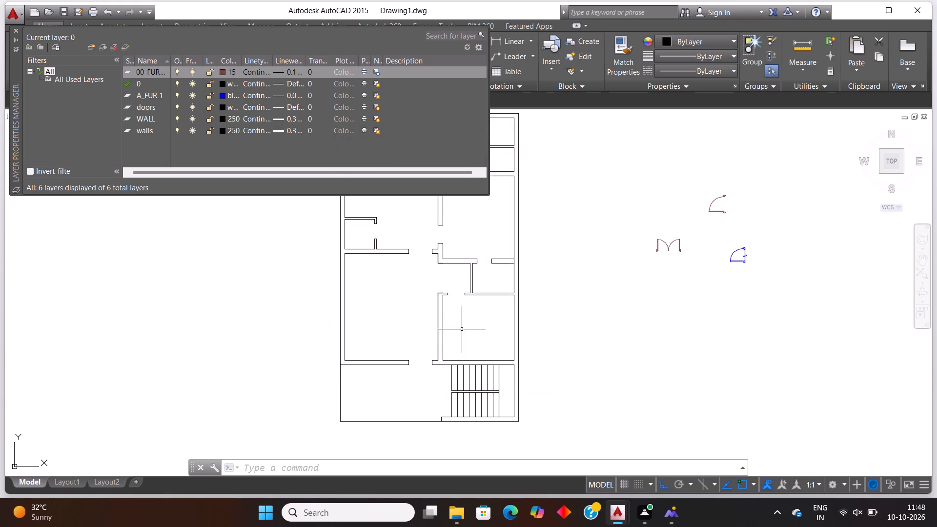
key(Escape)
key(Escape)
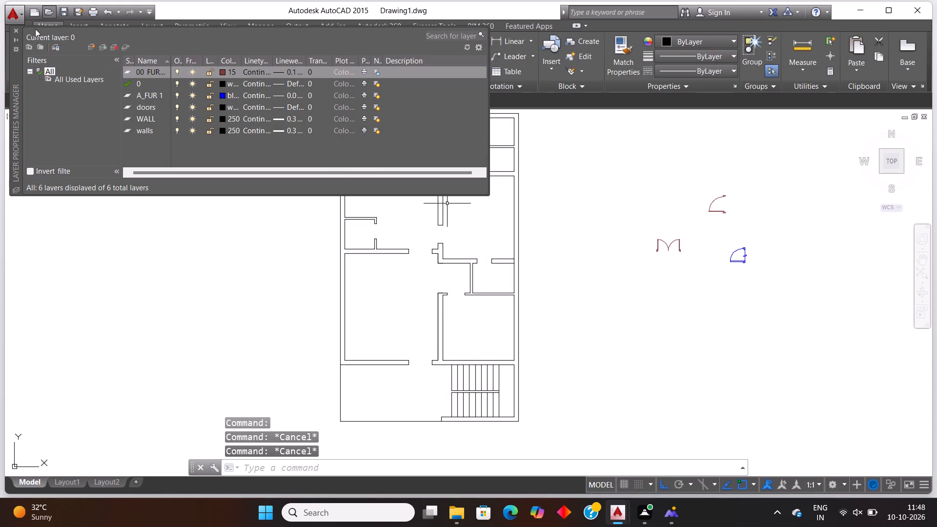
click(19, 28)
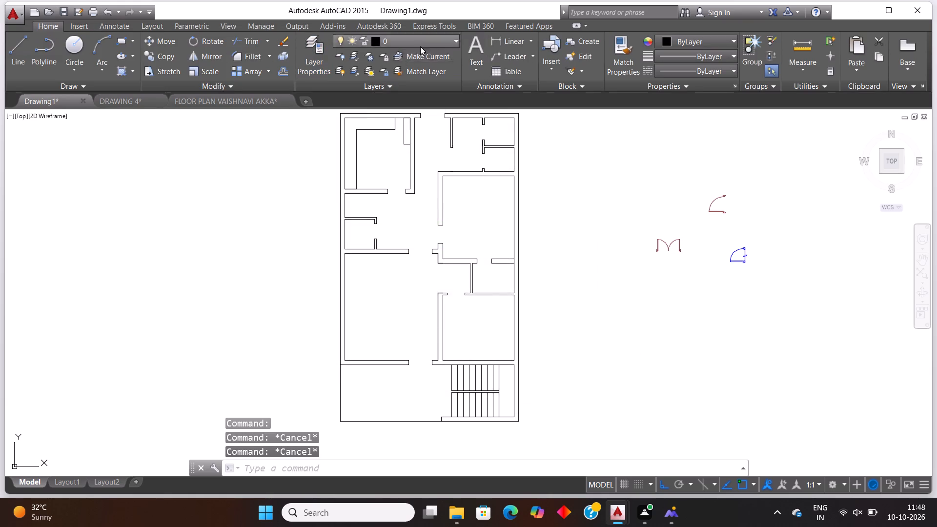
click(420, 44)
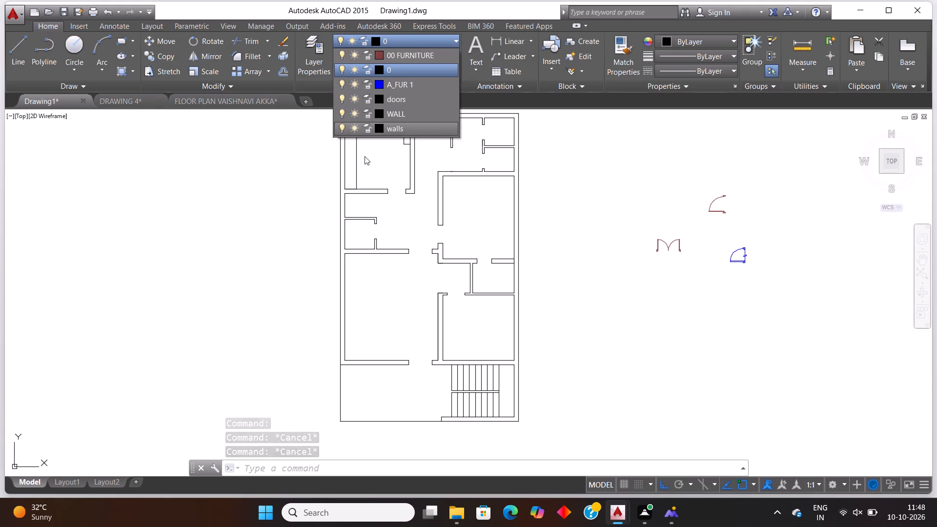
click(375, 173)
key(Escape)
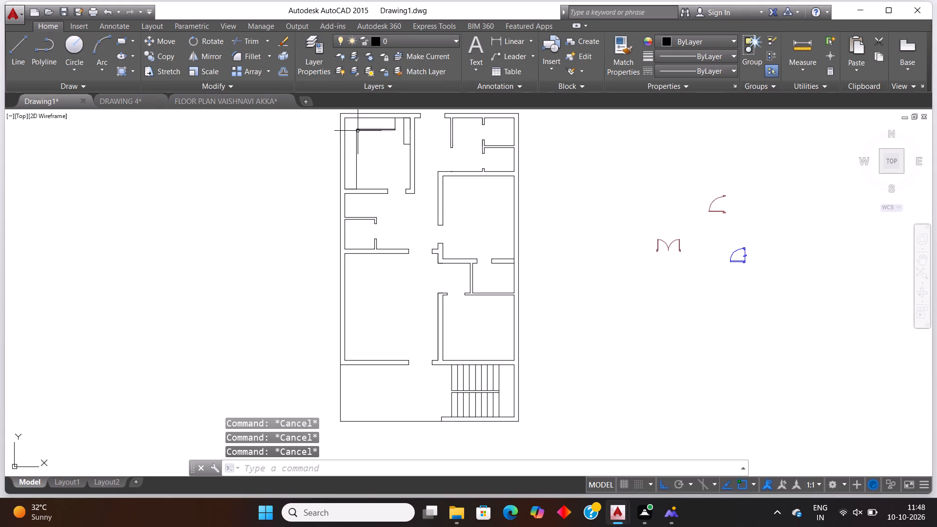
Move the L-shaped outline's lines and the narrow corner rectangle's two drawn edges onto the 00 FURNITURE layer.
click(362, 130)
click(355, 144)
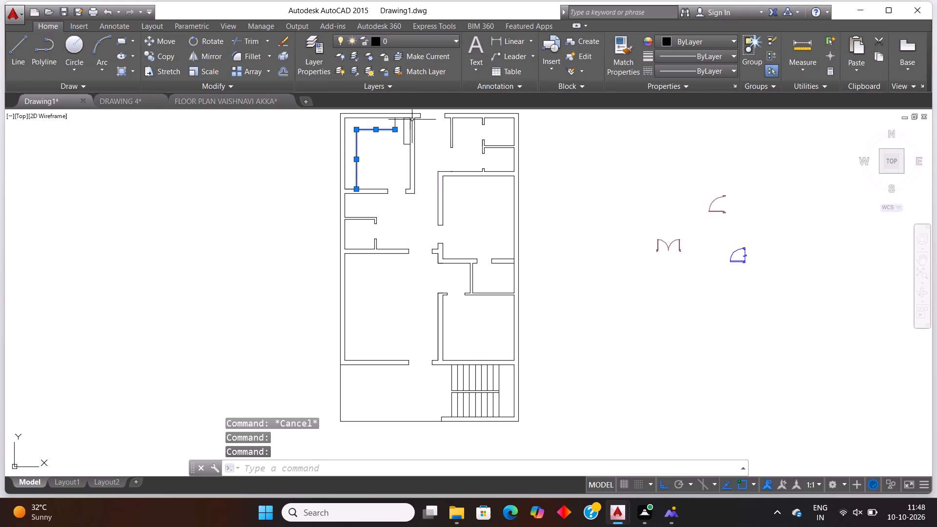
click(394, 121)
click(404, 126)
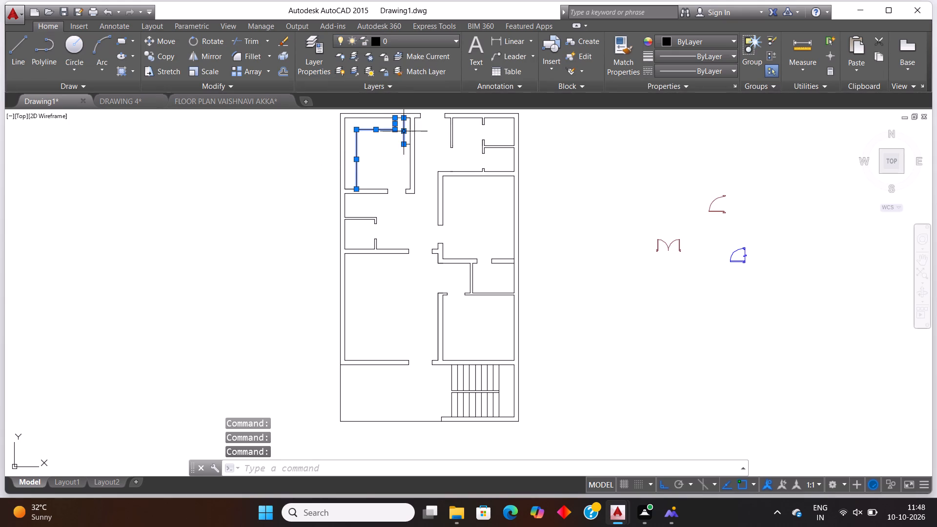
click(407, 145)
click(411, 41)
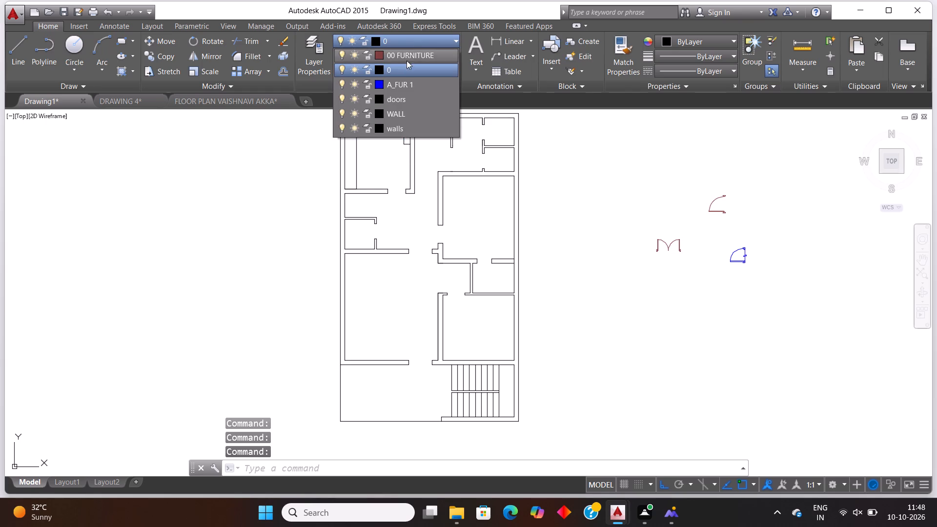
click(419, 53)
click(607, 203)
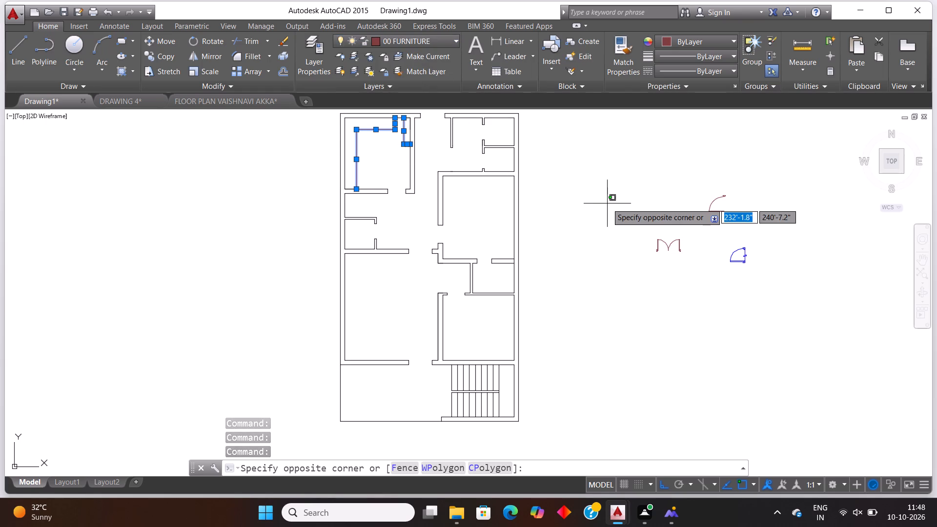
key(Escape)
key(Escape)
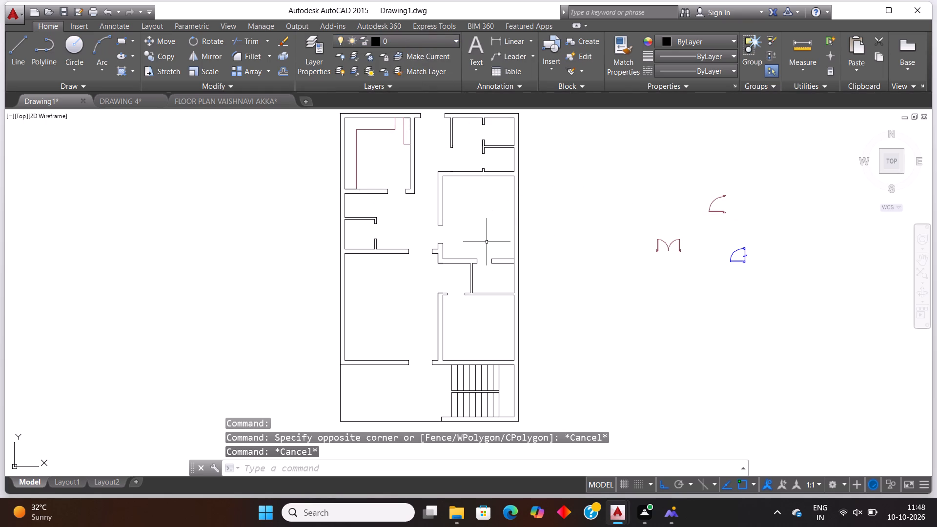
Copy the blue window symbol from the top-left bedroom wall in DRAWING 4 and paste it beside the plan in Drawing1.
scroll(487, 242, down, 1)
scroll(196, 140, up, 1)
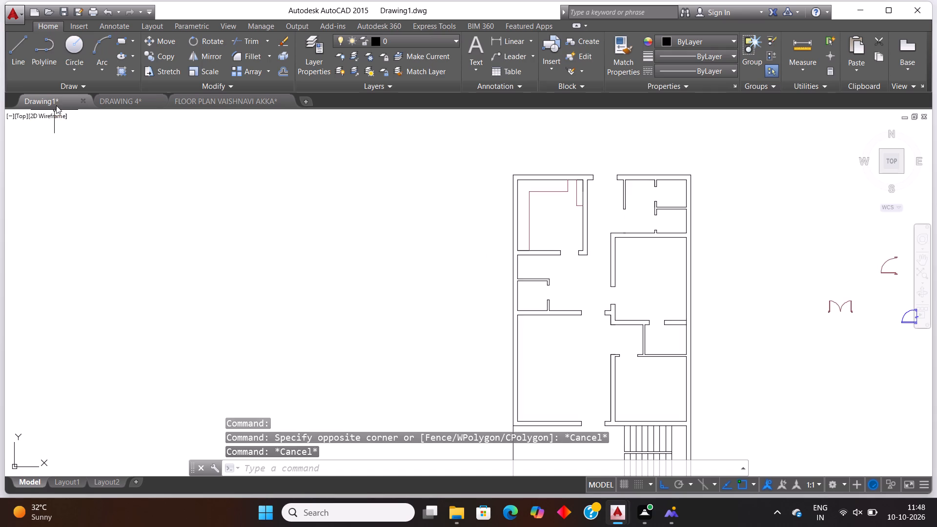
click(63, 97)
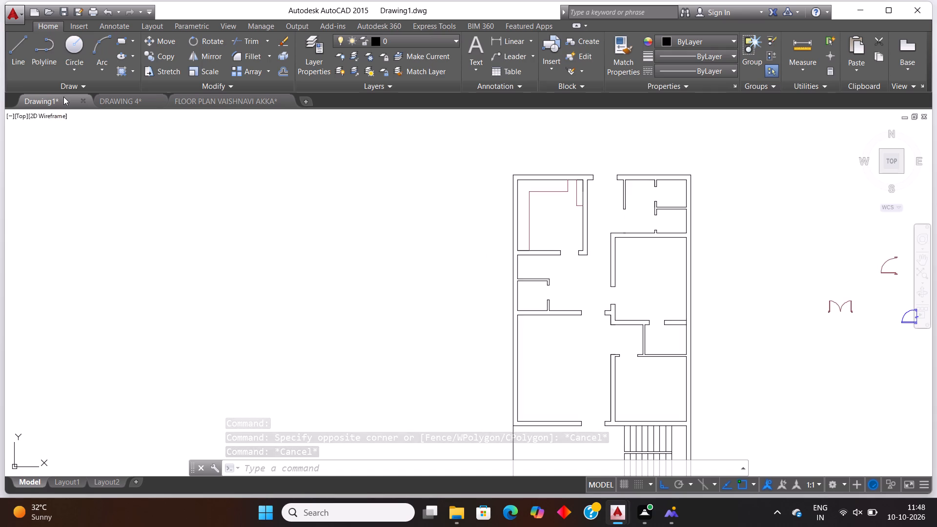
scroll(290, 124, down, 1)
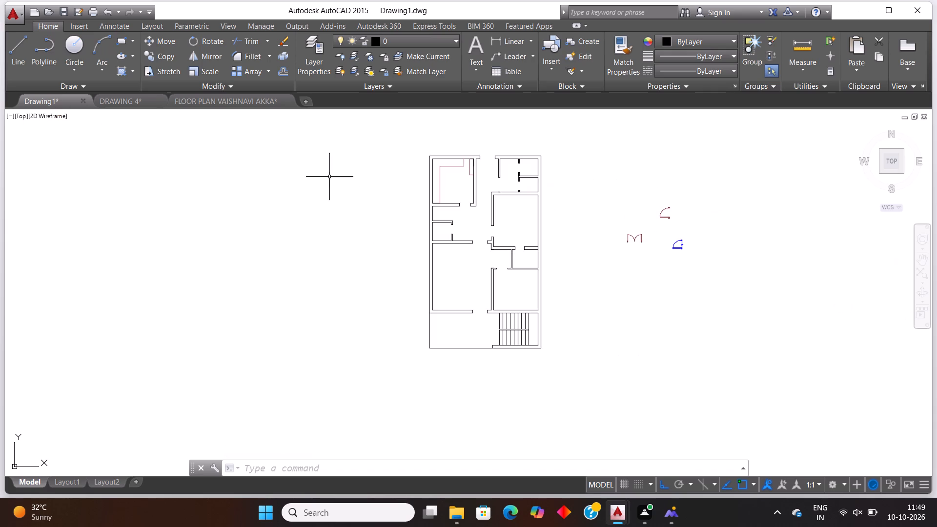
scroll(531, 193, up, 1)
click(98, 97)
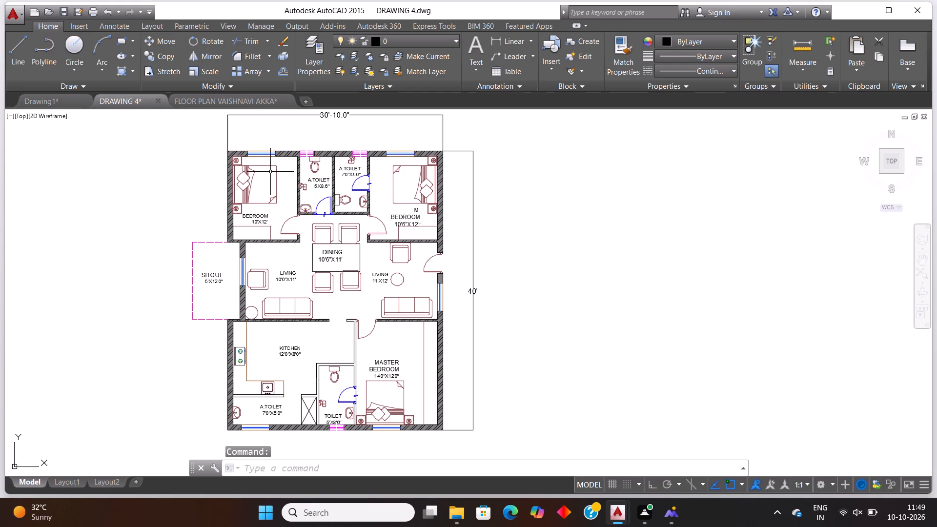
click(267, 157)
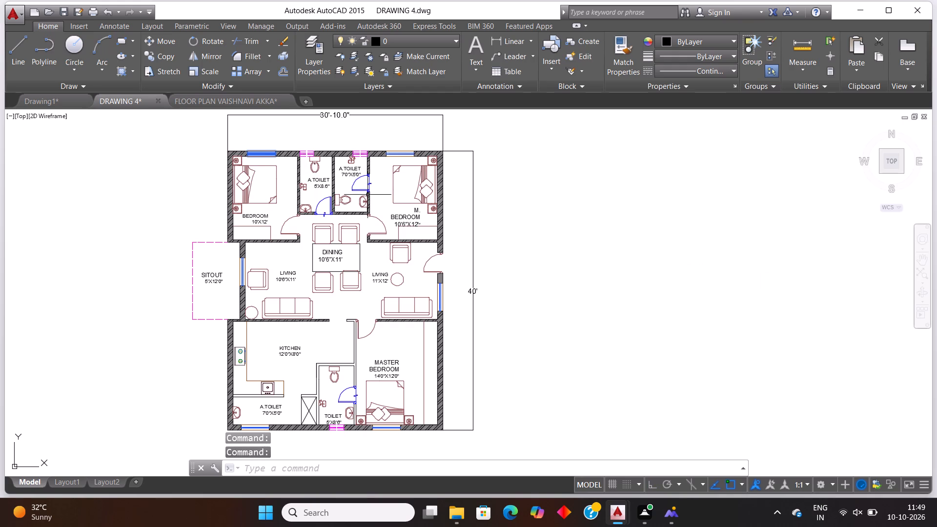
key(ctrl+c)
click(76, 100)
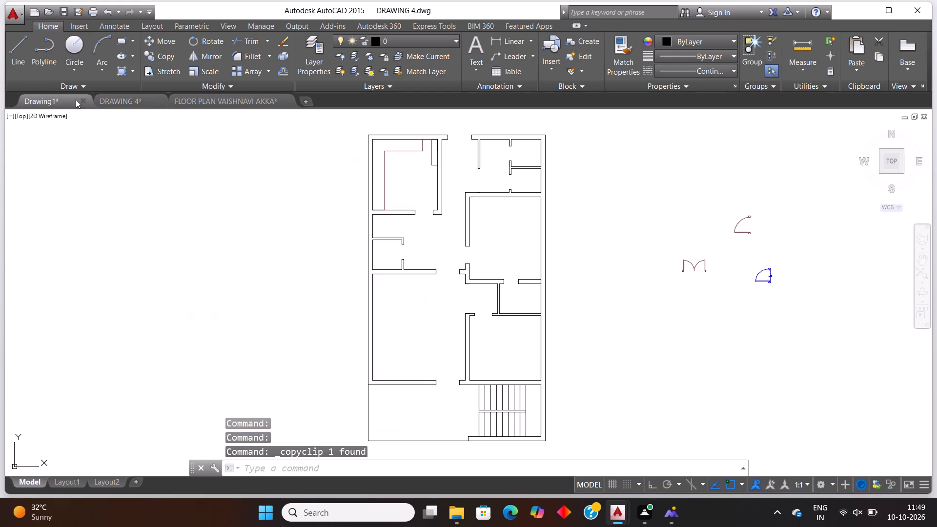
key(ctrl+v)
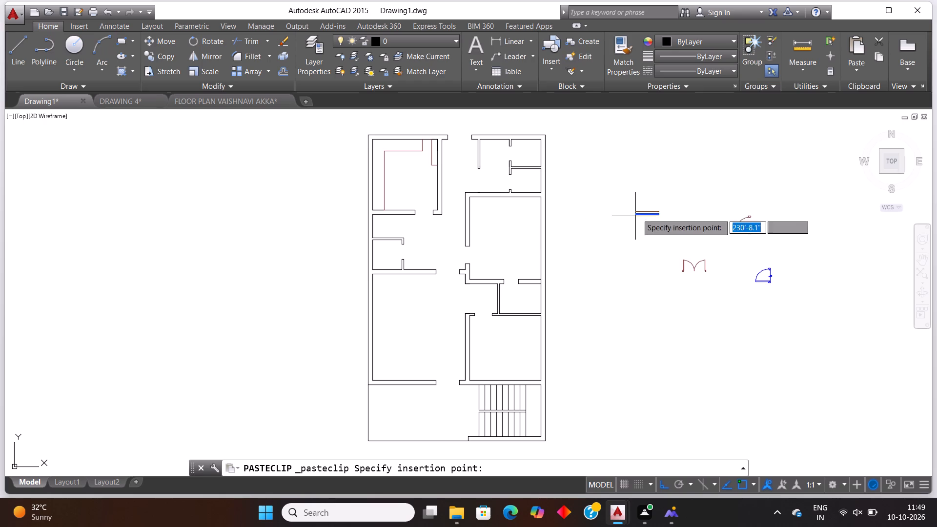
click(624, 180)
Duplicate the pasted window symbol and place the copy to its upper right, outside the plan.
click(666, 206)
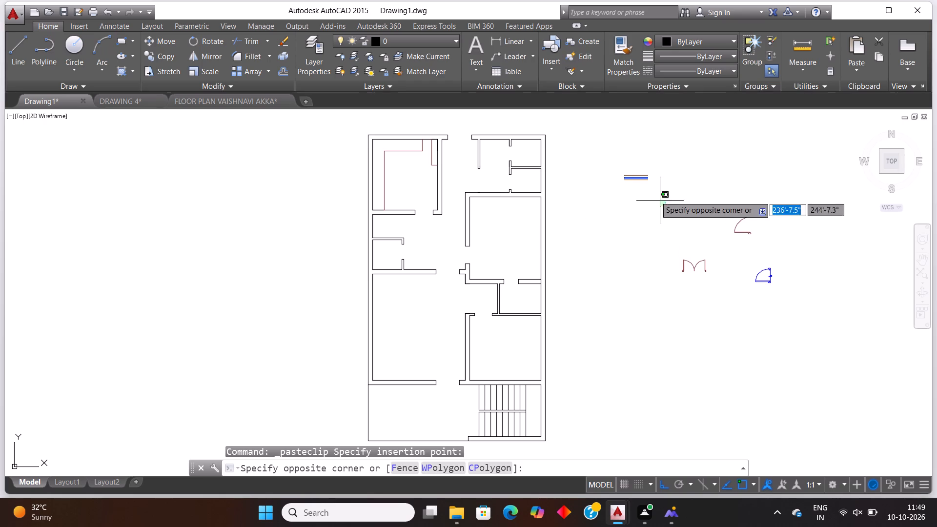
click(610, 140)
key(ctrl+c)
key(ctrl+v)
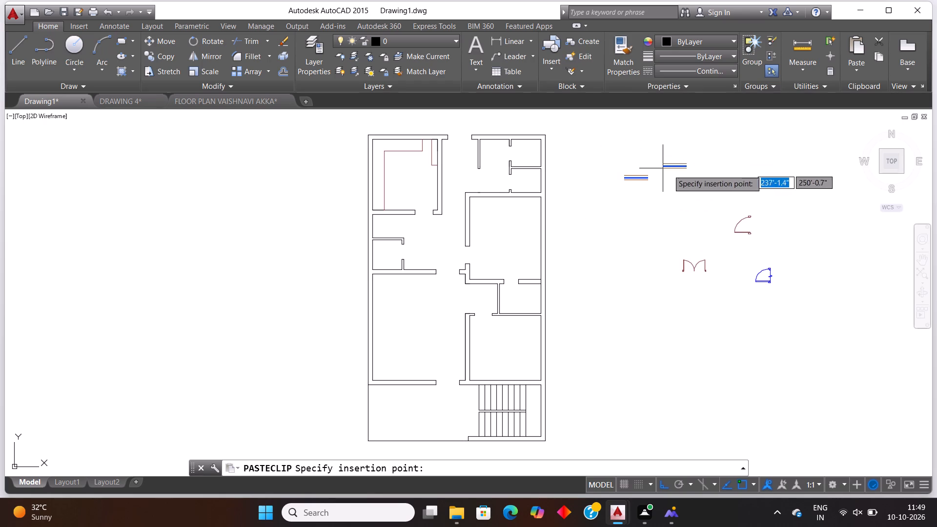
click(673, 169)
Rotate the duplicated window symbol about its left end toward a vertical orientation.
click(696, 185)
click(668, 153)
text(ro)
key(Return)
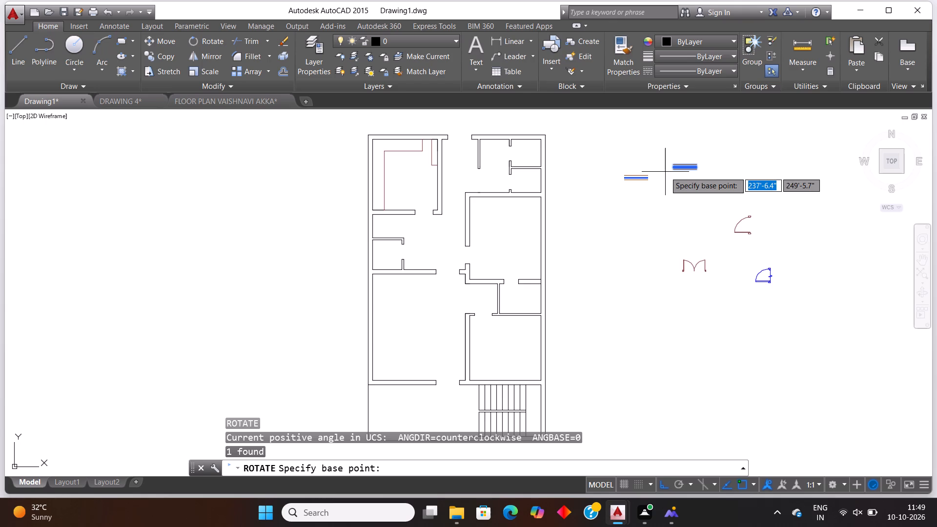
click(670, 170)
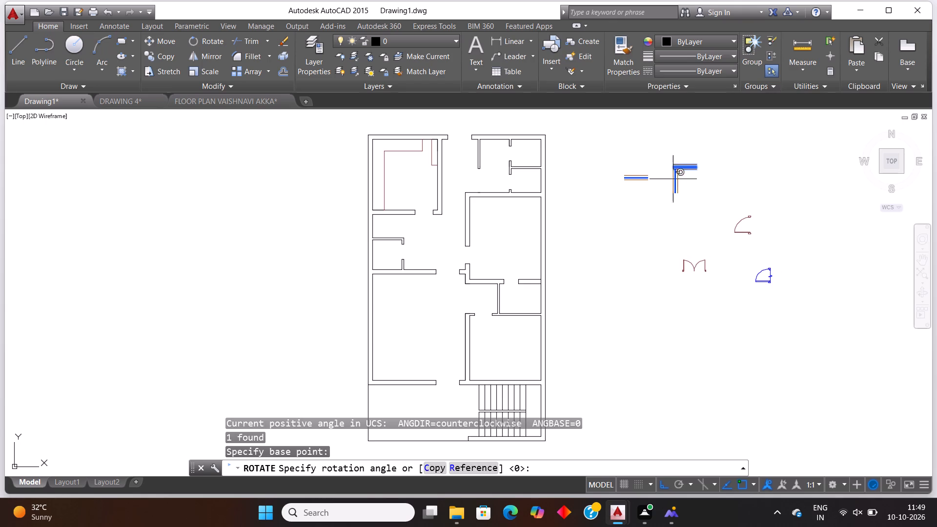
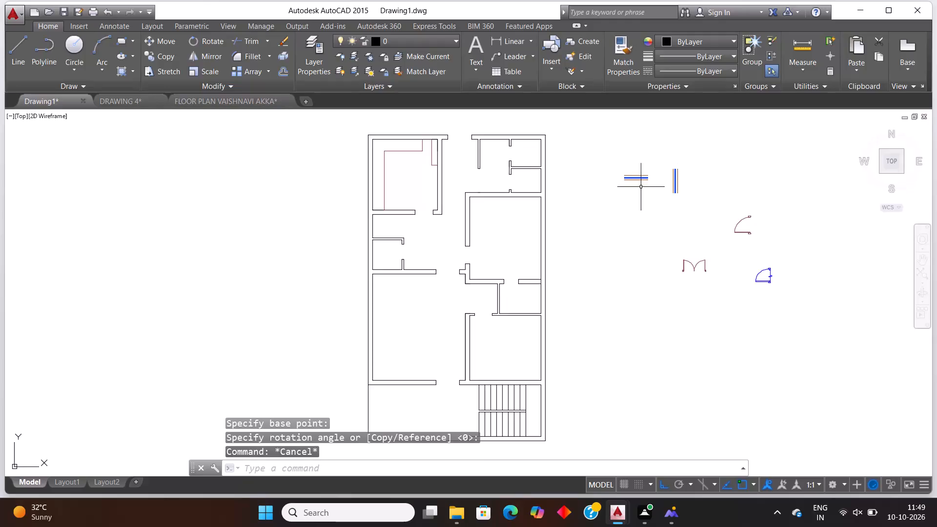
Copy the magenta ventilator symbol from the upper-left toilet's top wall in DRAWING 4 and paste it beside the plan in Drawing1.
click(127, 98)
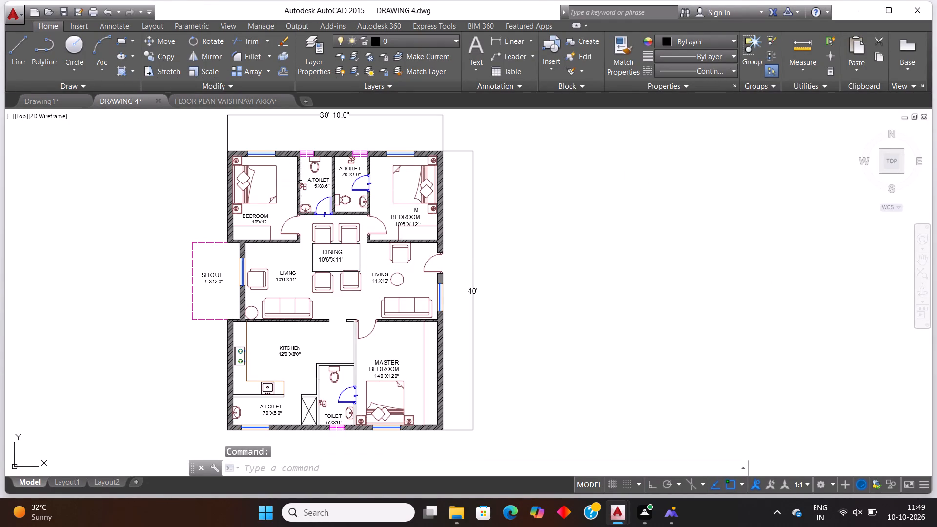
click(305, 158)
click(305, 143)
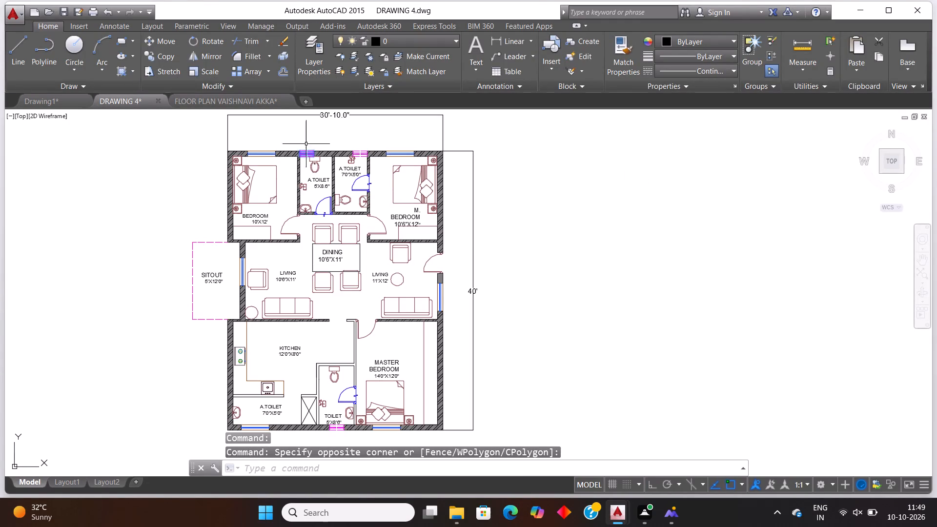
key(ctrl+c)
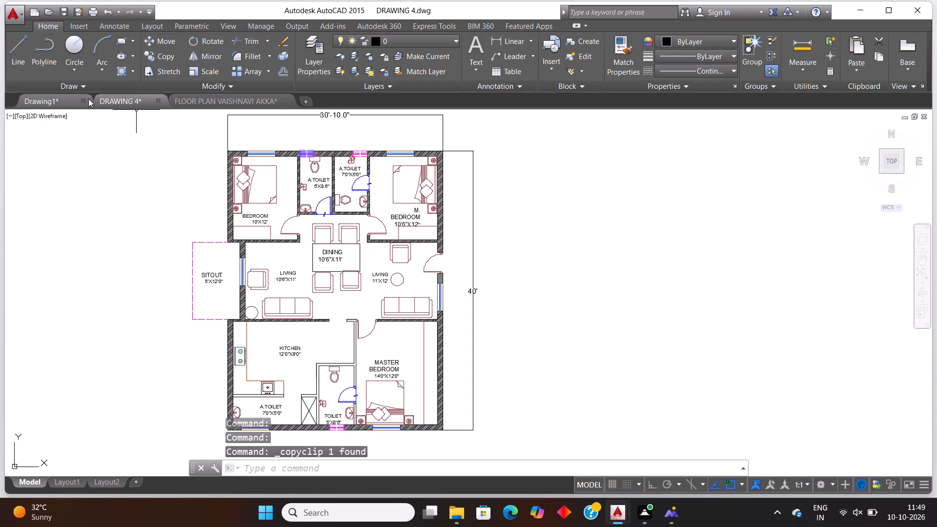
click(68, 101)
key(ctrl+v)
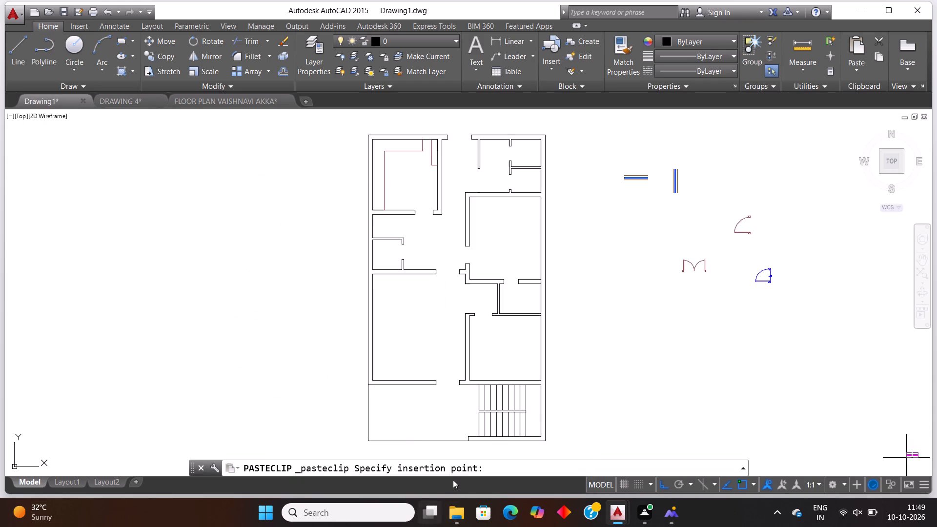
click(629, 324)
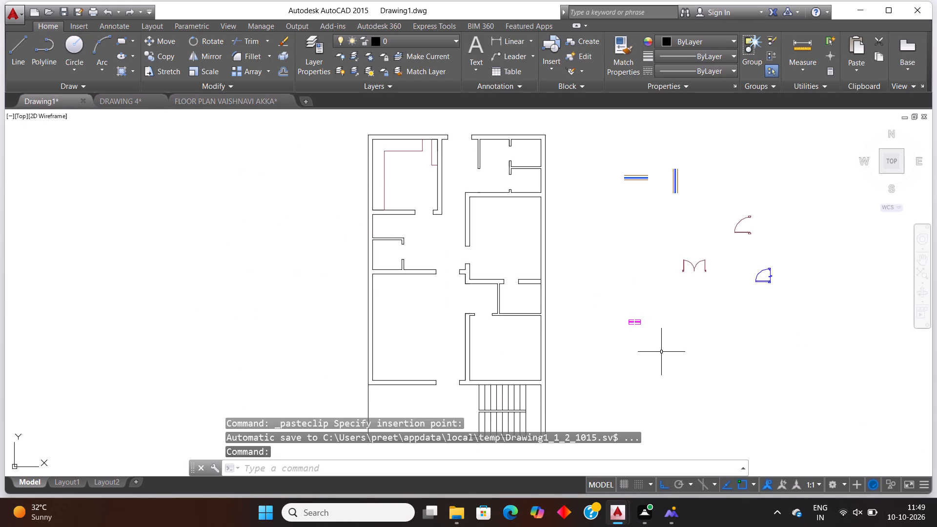
Paste a second magenta ventilator symbol to the lower right of the first and rotate it 270° so it stands vertical.
key(ctrl+v)
click(661, 352)
click(674, 365)
click(642, 310)
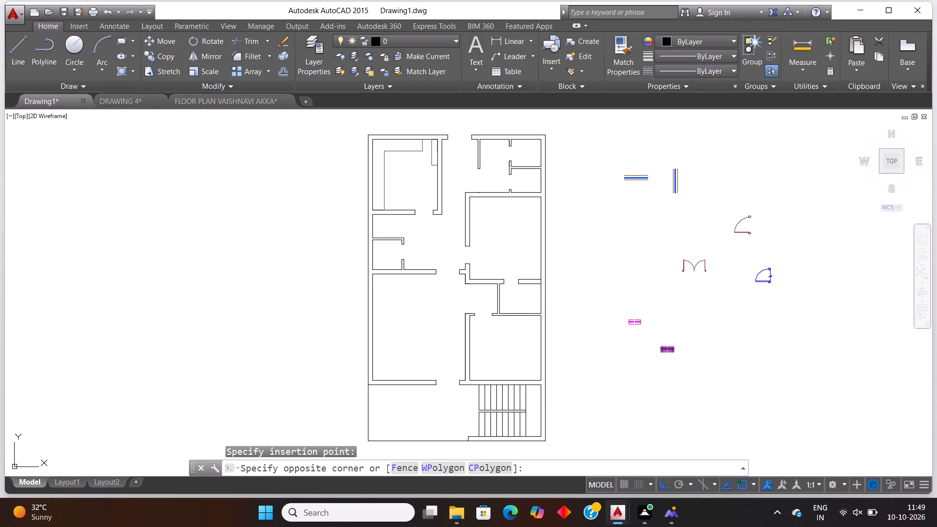
text(ro)
key(Return)
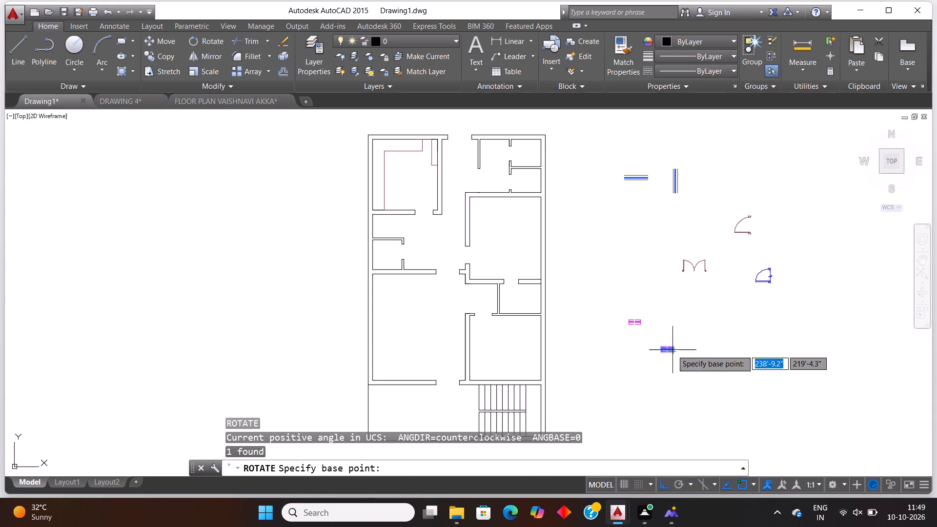
click(672, 350)
click(677, 394)
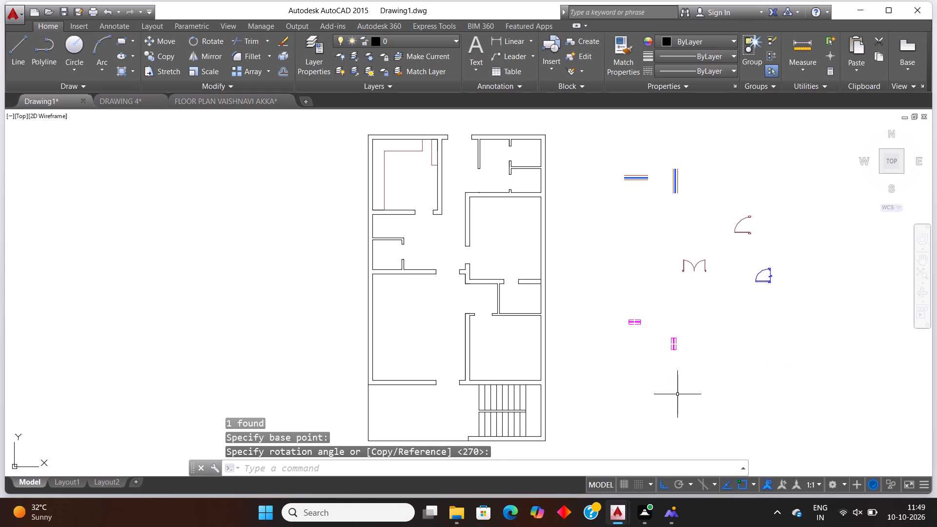
key(Escape)
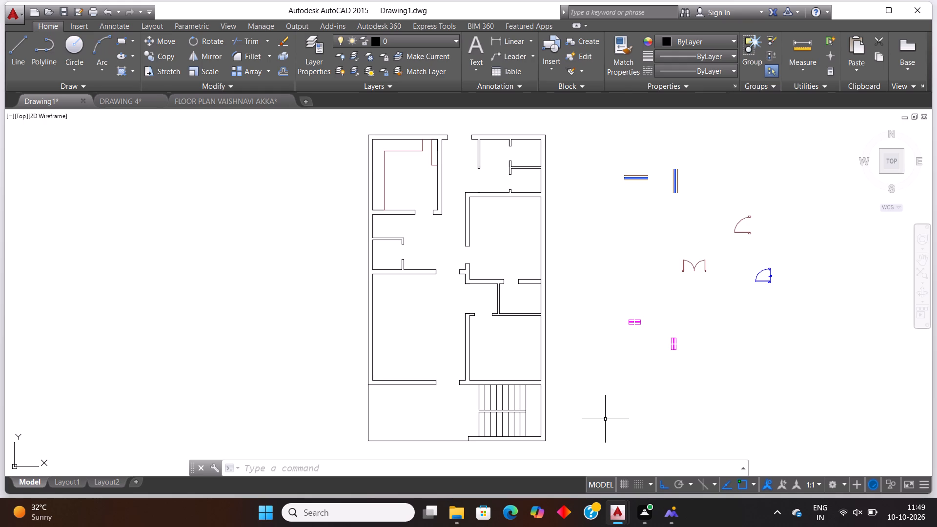
Duplicate the dark red single-leaf door symbol and place the copy directly above the original, outside the plan.
click(761, 245)
click(737, 181)
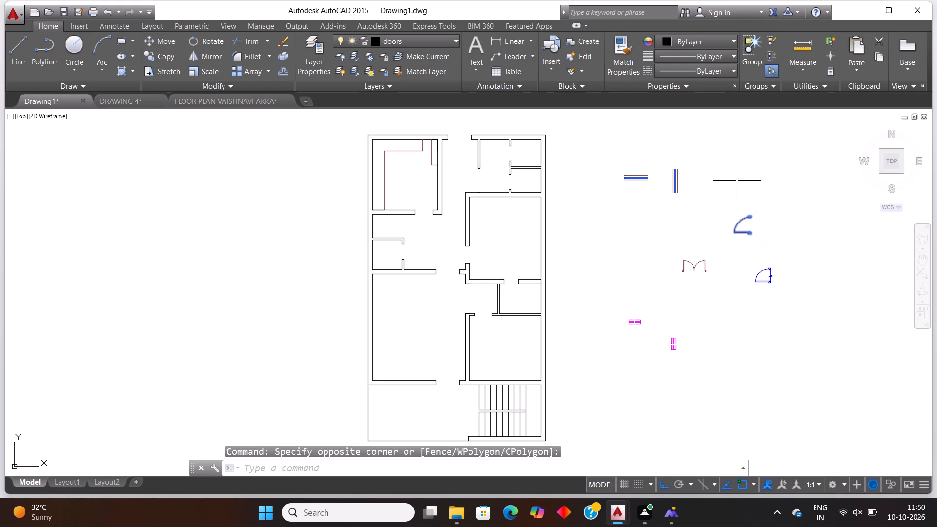
key(ctrl+c)
key(ctrl+v)
click(737, 181)
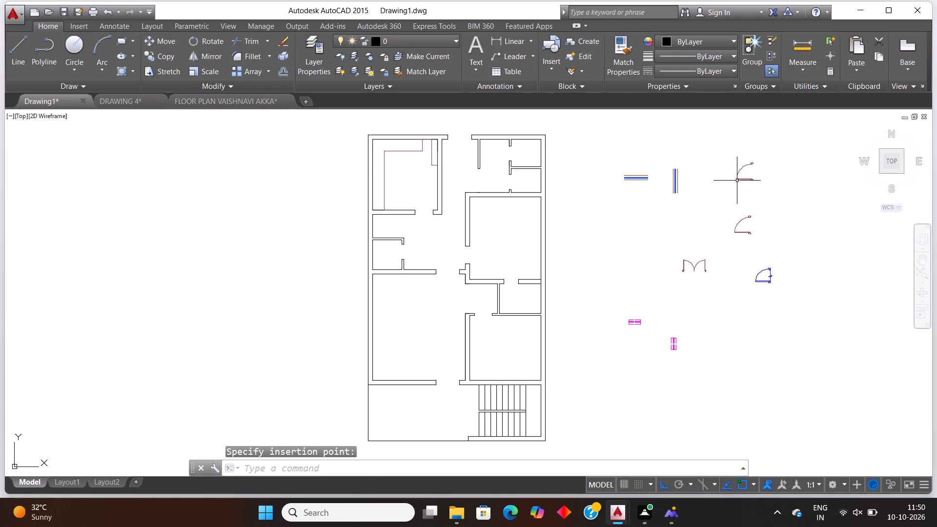
Rotate the duplicated single door symbol 270° about a point near its hinge.
click(793, 196)
click(711, 111)
text(ro)
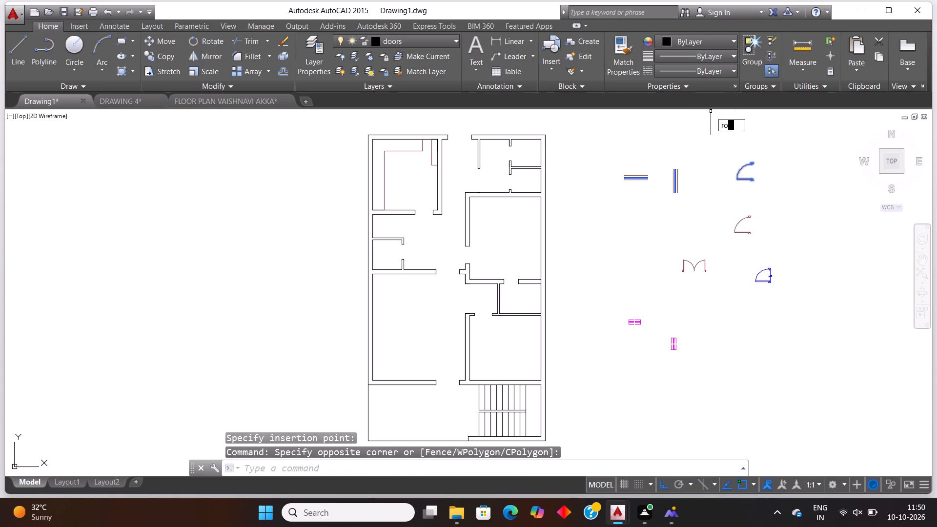
key(Return)
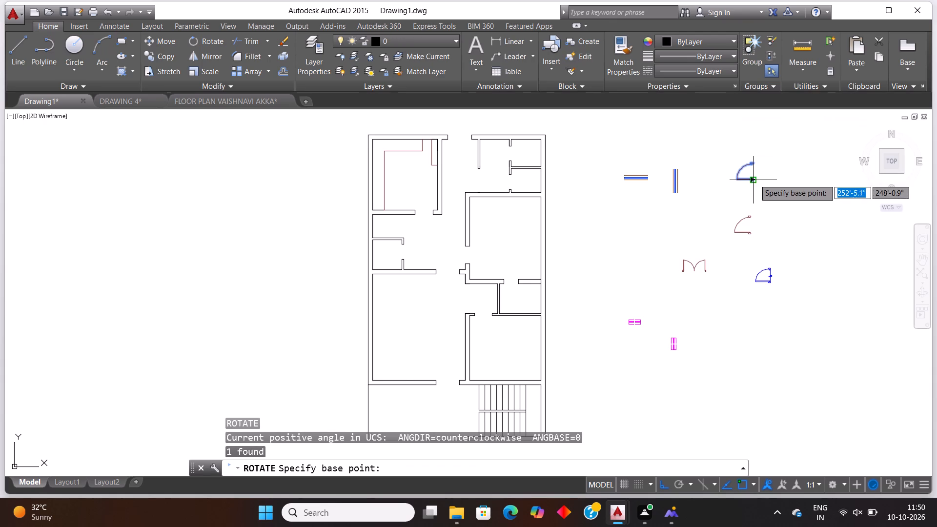
click(750, 171)
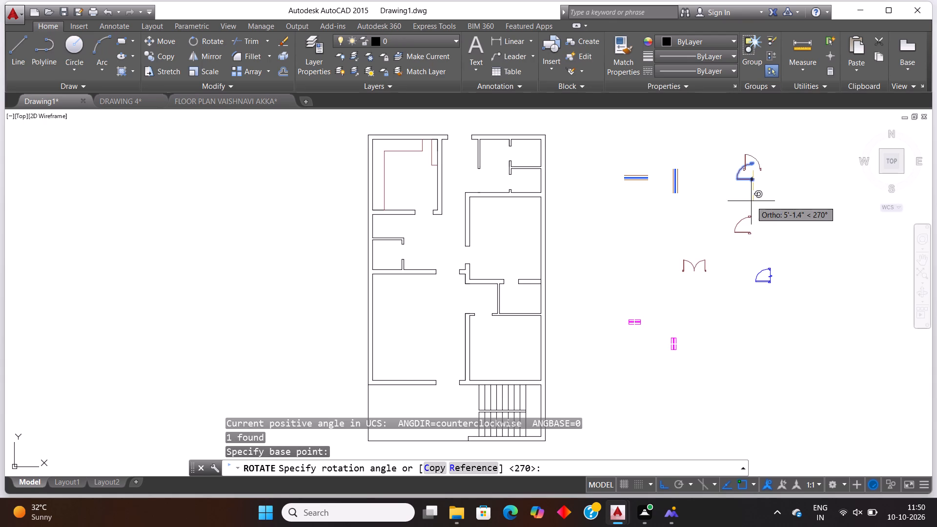
click(752, 201)
Mirror the rotated single door about a vertical line through its right end, keeping the source door.
click(787, 179)
click(725, 130)
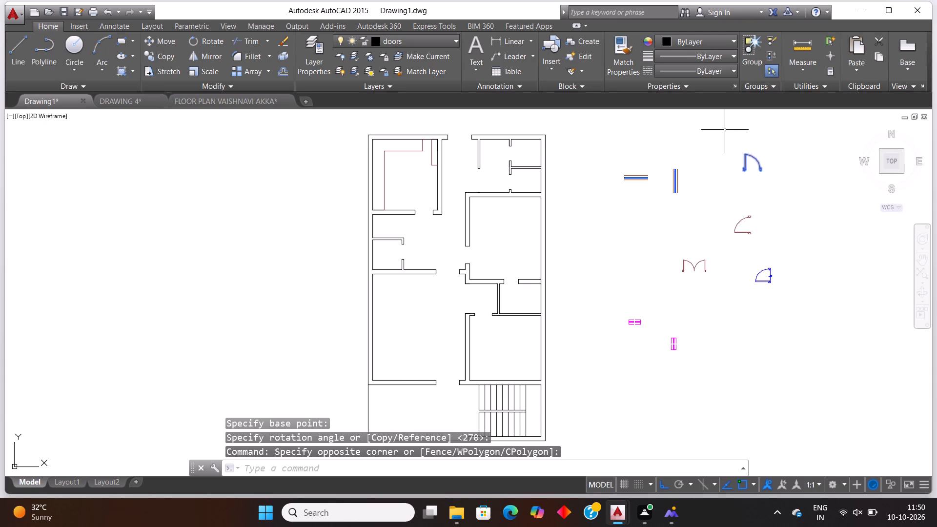
text(mi)
key(Return)
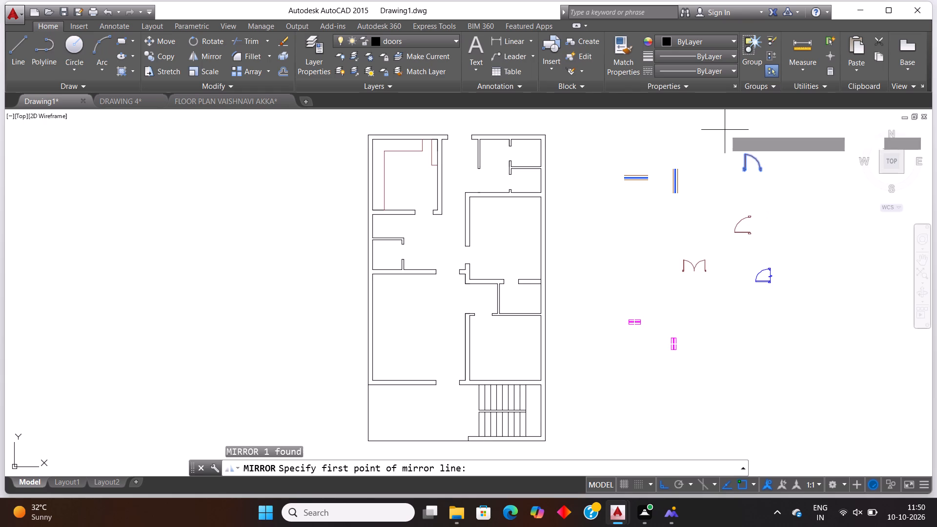
click(762, 168)
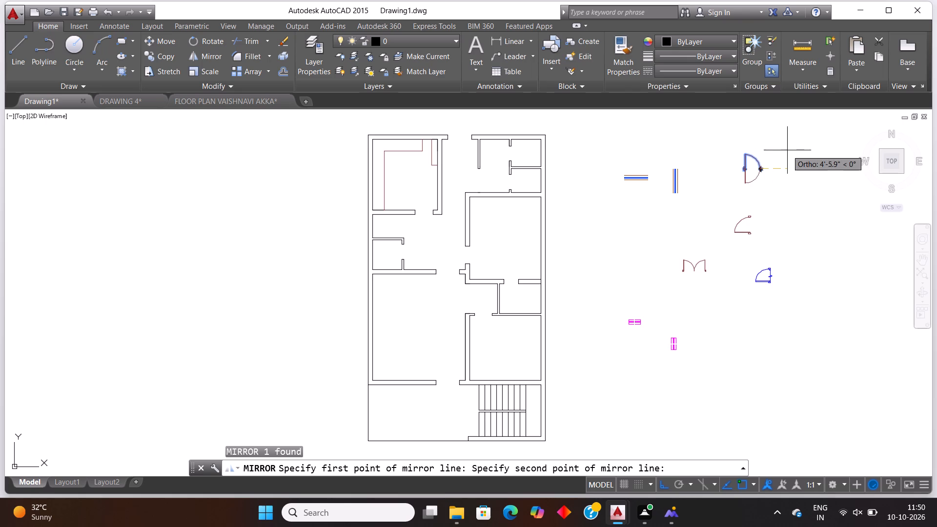
click(758, 136)
key(n)
key(Return)
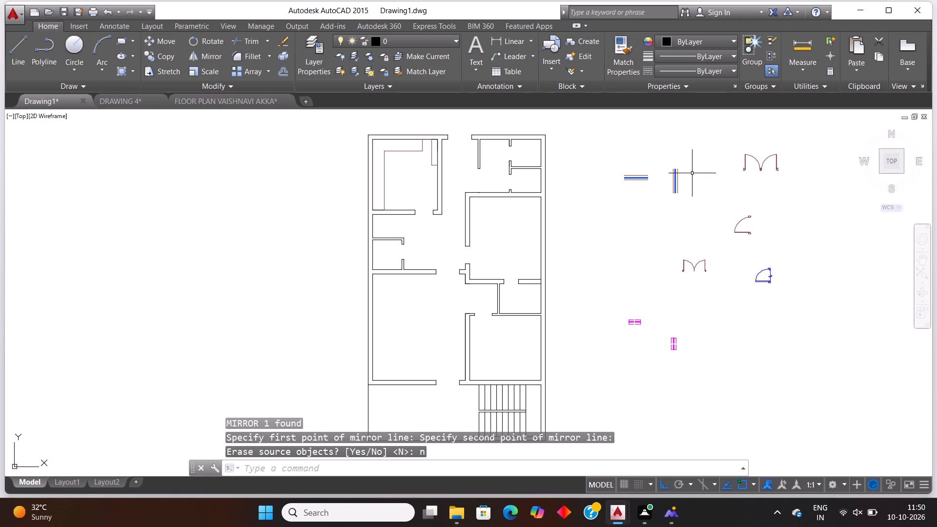
With ortho off, move the mirrored door into the bottom wall opening of the top-left room, aligning its frame with the right jamb's lower corner.
click(770, 156)
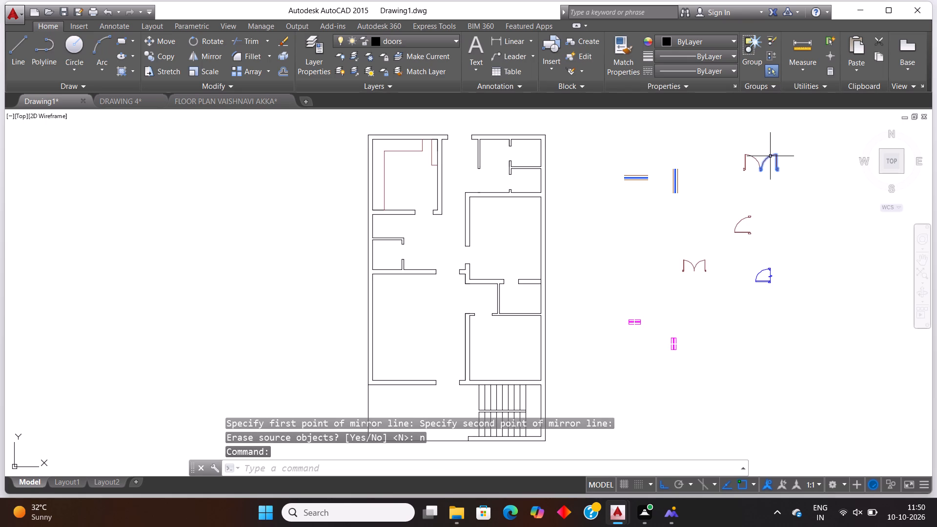
key(n)
key(BackSpace)
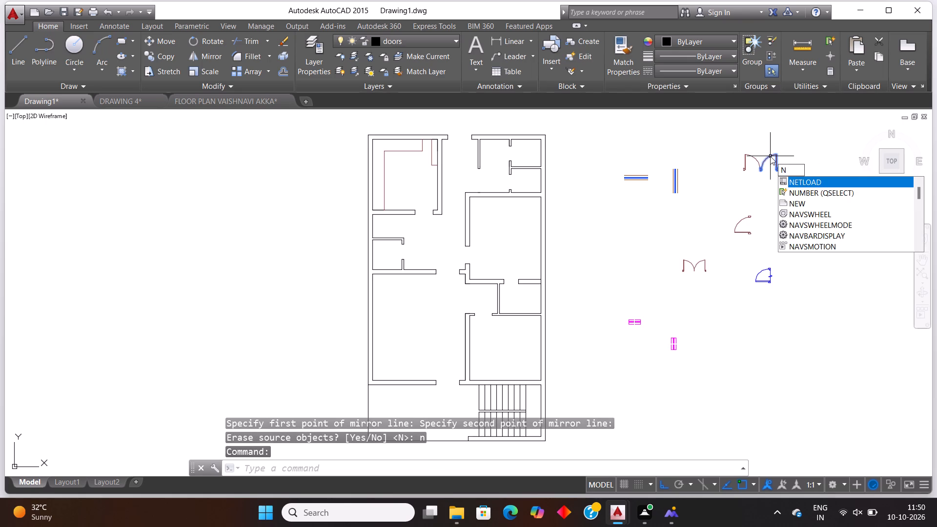
key(BackSpace)
key(m)
key(Return)
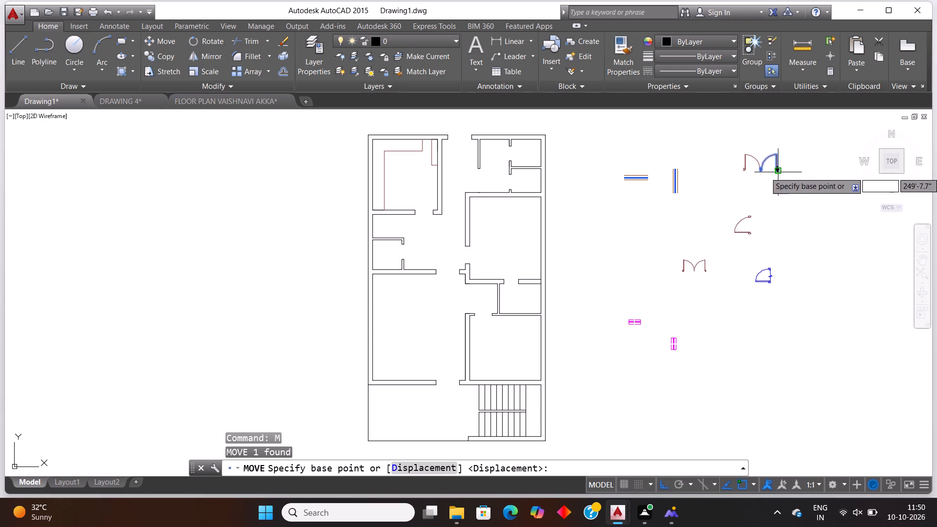
click(780, 171)
key(F8)
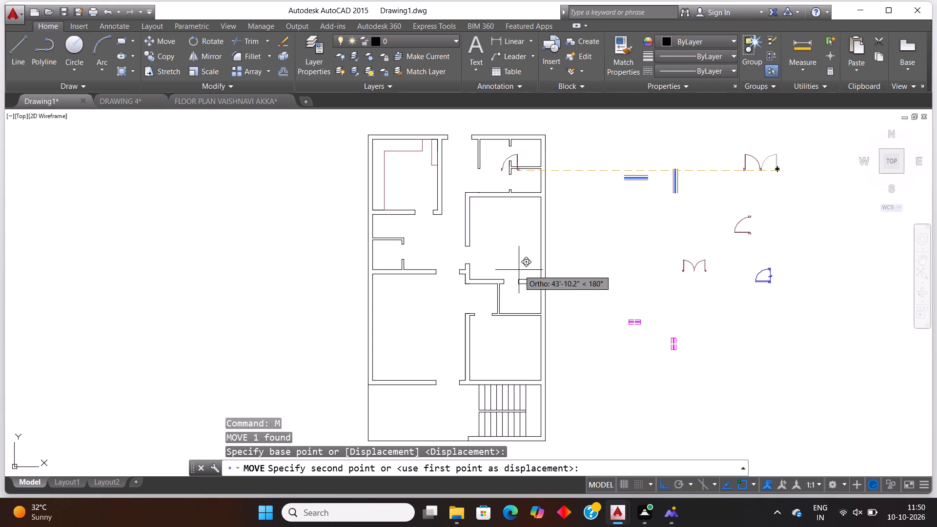
scroll(462, 202, up, 1)
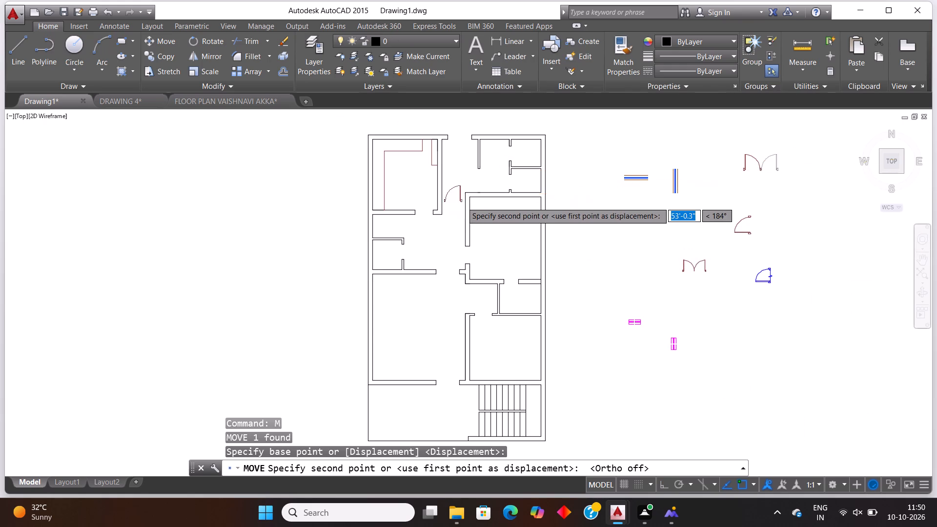
scroll(462, 202, up, 2)
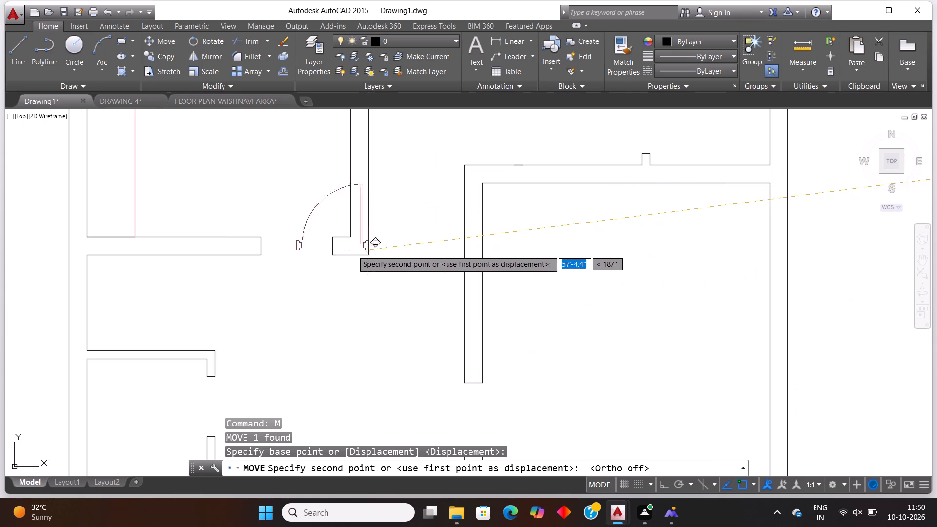
scroll(336, 255, up, 4)
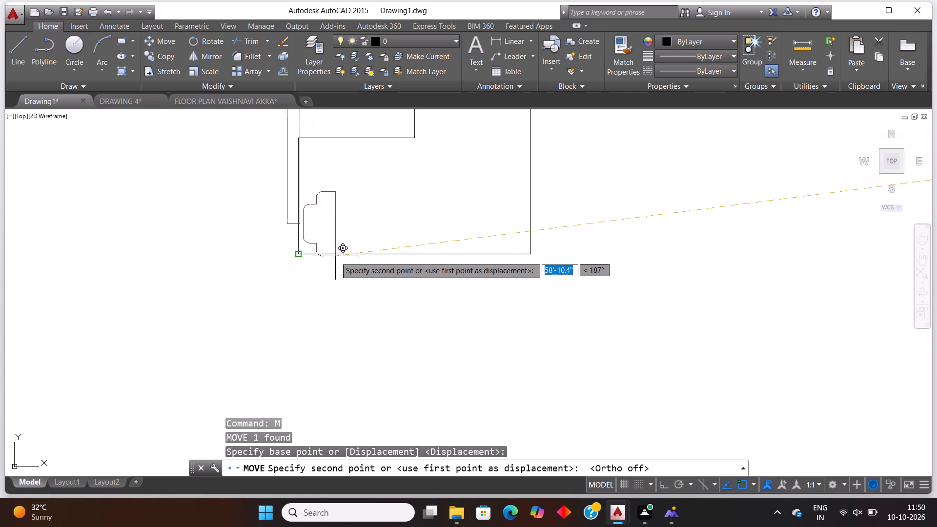
click(297, 250)
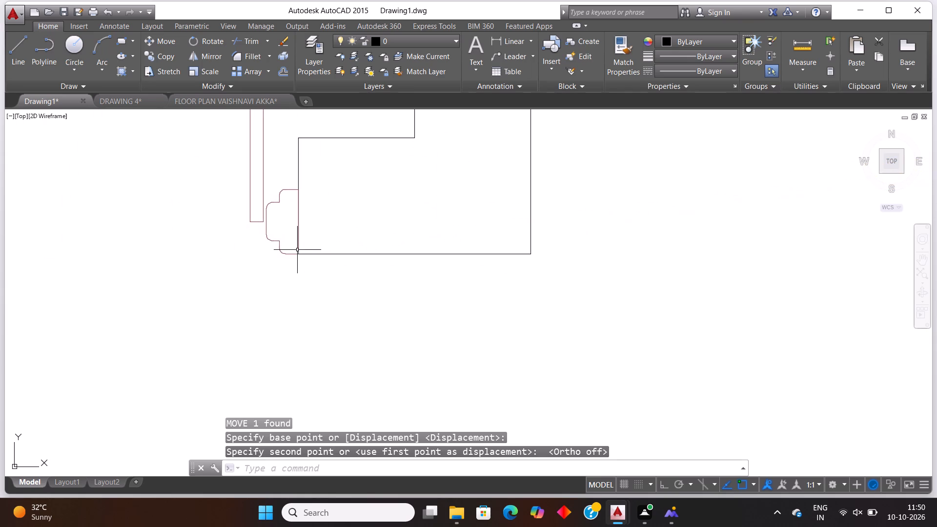
Mirror the blue toilet door symbol about a near-vertical line through its lower right corner, keeping the source door.
scroll(461, 242, down, 3)
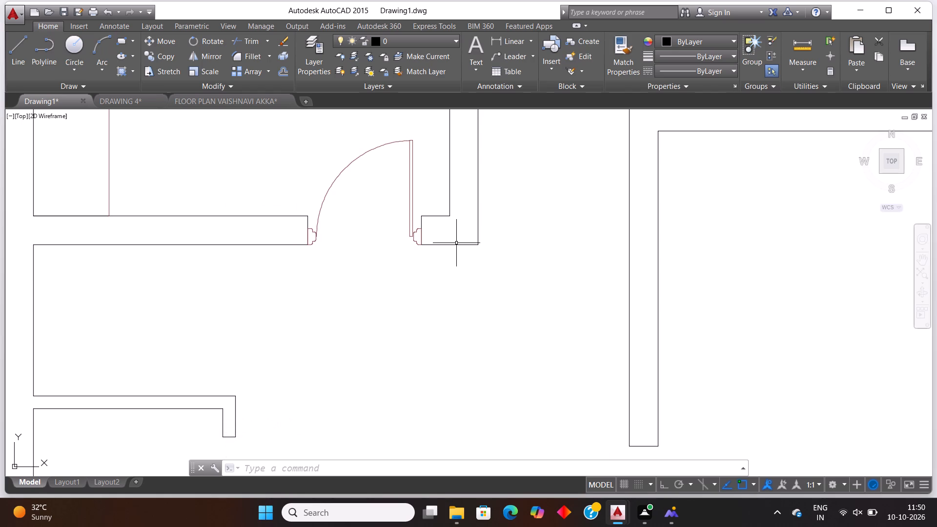
scroll(448, 220, down, 4)
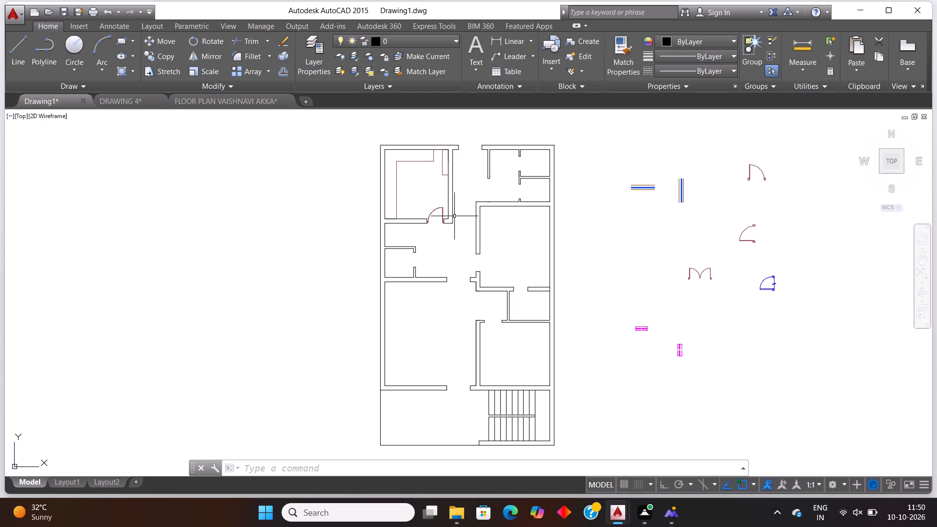
click(793, 307)
click(754, 251)
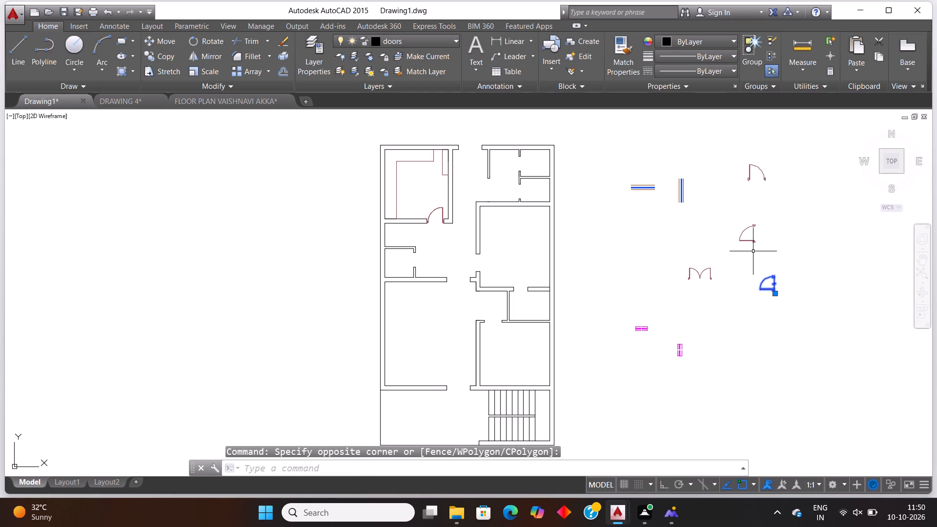
text(mi)
key(Return)
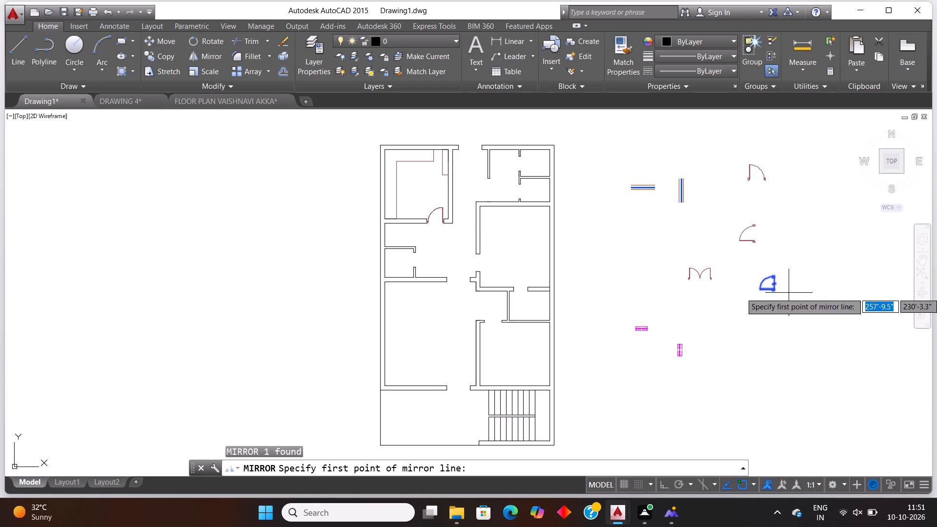
click(772, 290)
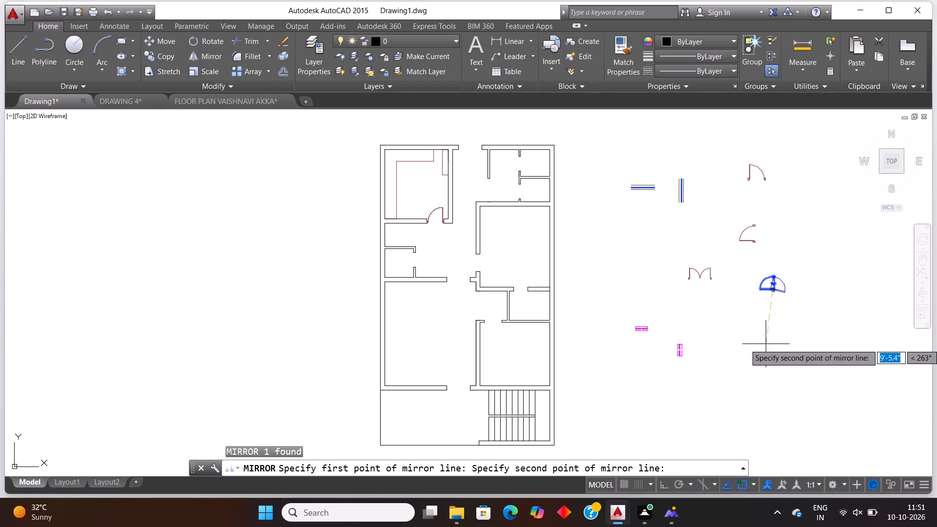
click(774, 334)
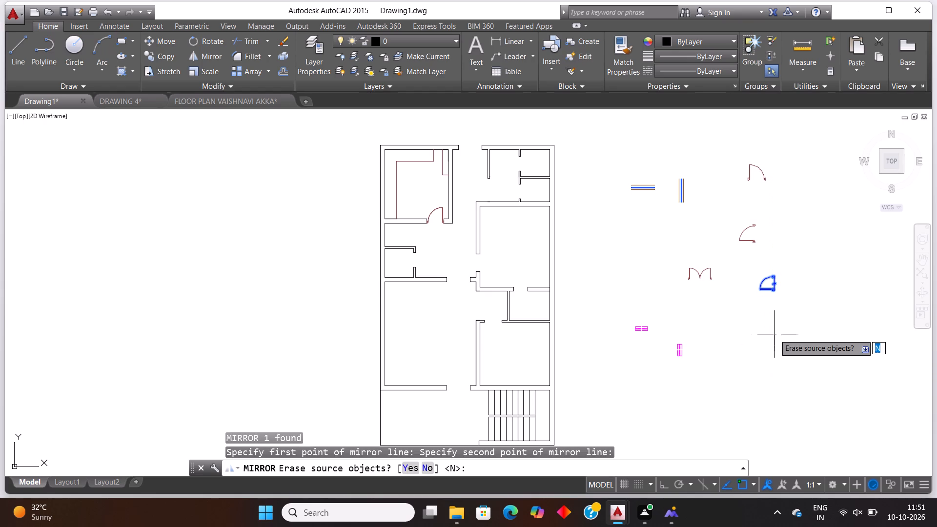
key(n)
key(Return)
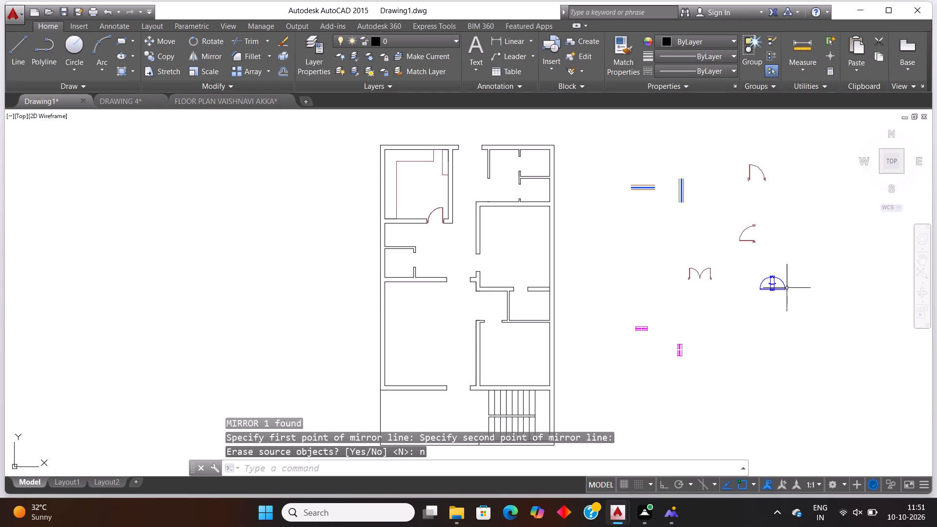
Move the mirrored blue toilet door into the left wall opening of the upper toilet in the plan's top-right corner.
click(784, 287)
key(m)
key(Return)
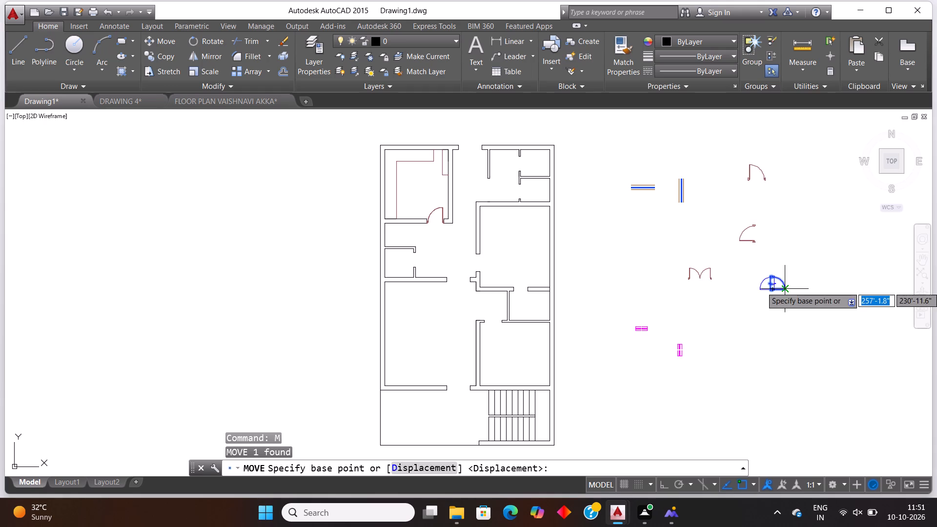
click(784, 287)
scroll(521, 198, up, 1)
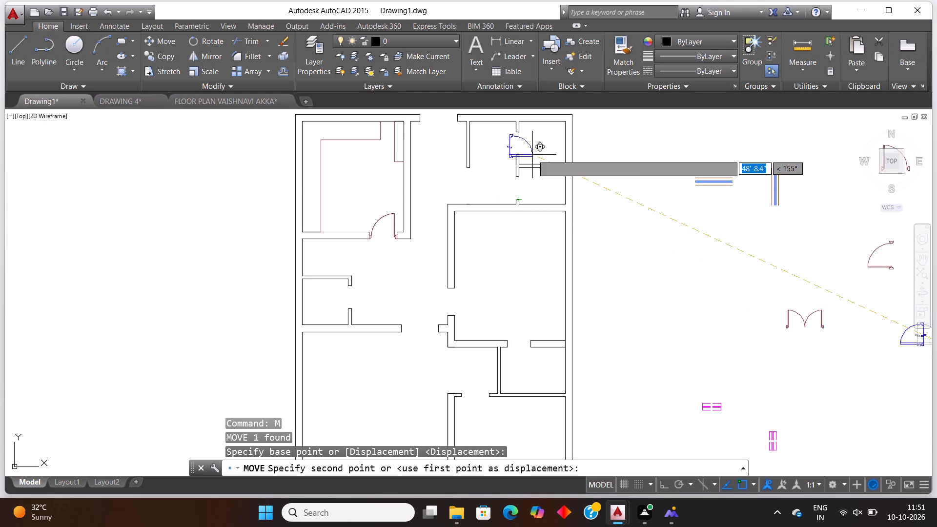
scroll(533, 156, down, 2)
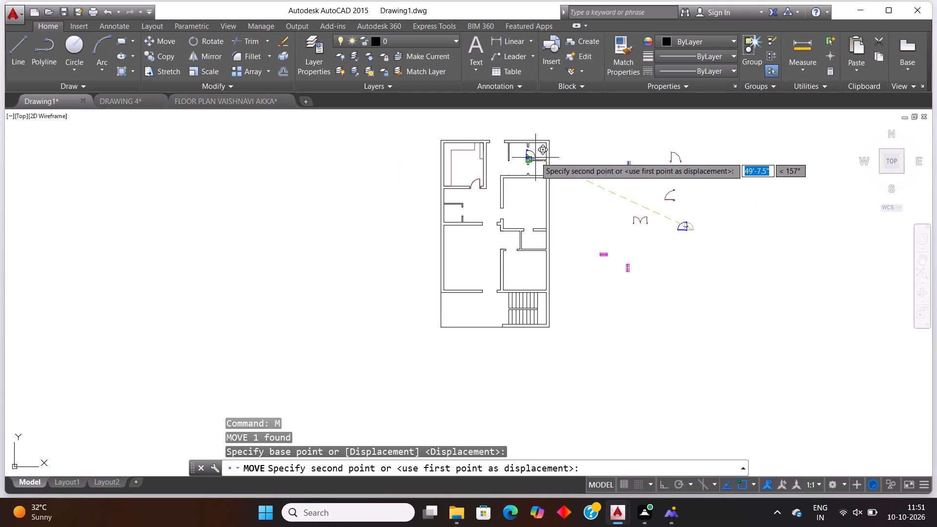
scroll(535, 150, up, 5)
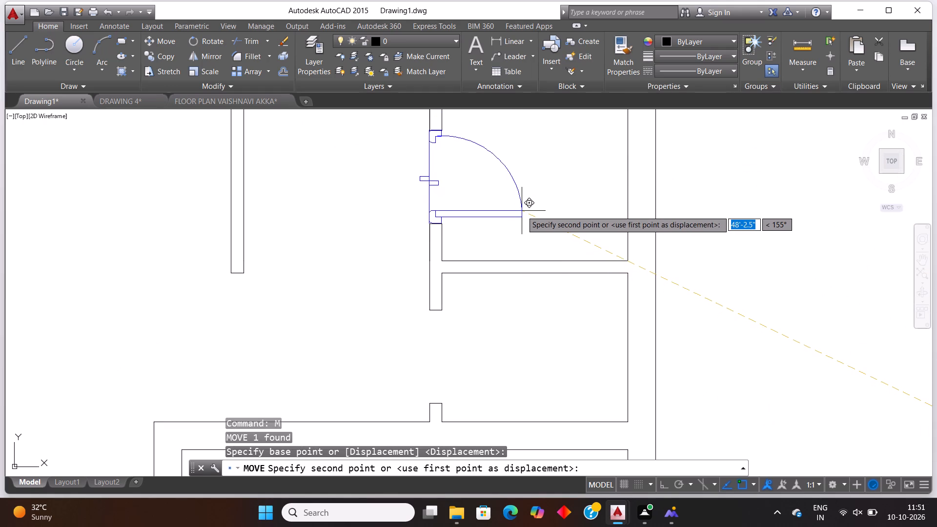
click(522, 211)
Copy the upper toilet's door and paste the duplicate at the left wall opening of the toilet directly below.
scroll(580, 279, down, 2)
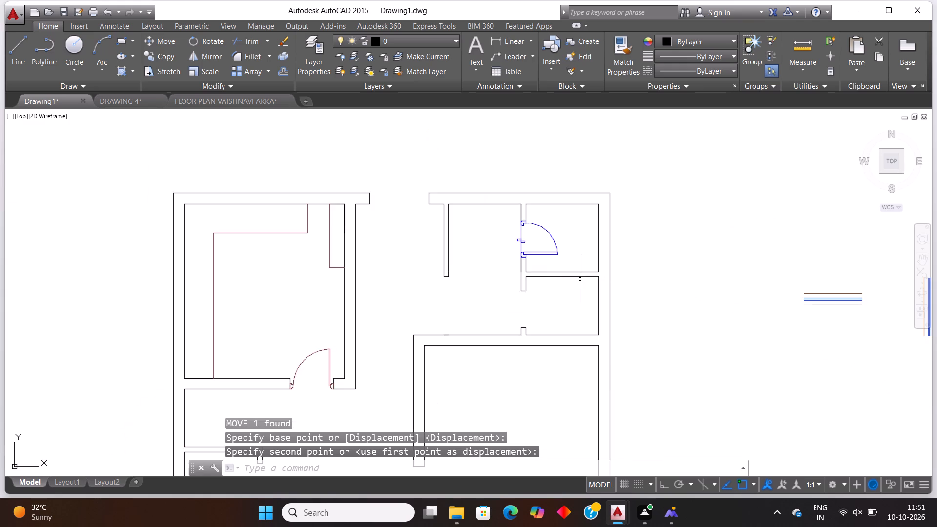
scroll(580, 279, down, 3)
scroll(585, 281, up, 4)
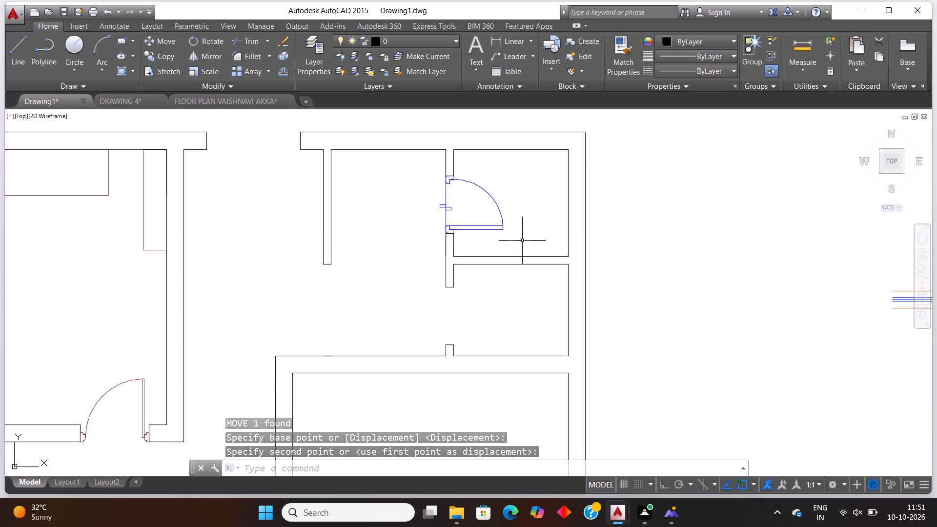
click(522, 241)
click(490, 202)
key(ctrl+c)
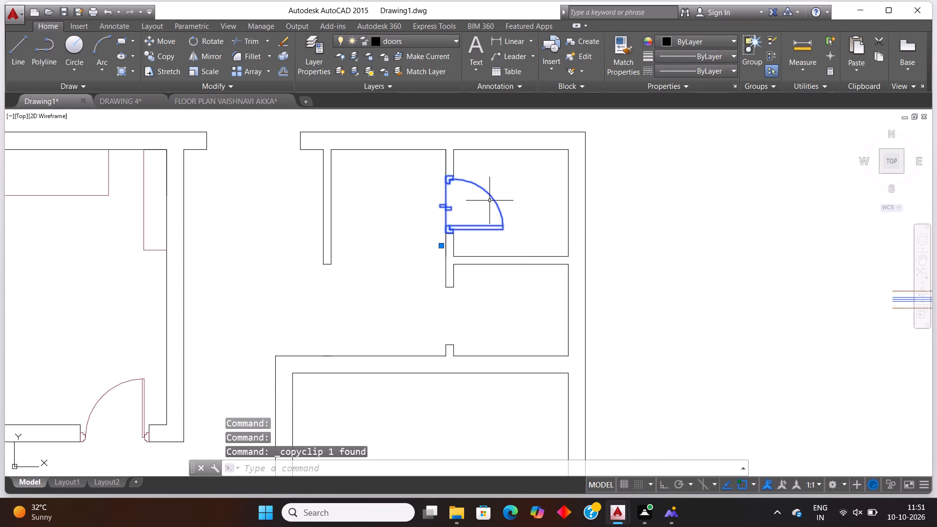
key(ctrl+v)
scroll(489, 201, down, 1)
scroll(468, 282, up, 2)
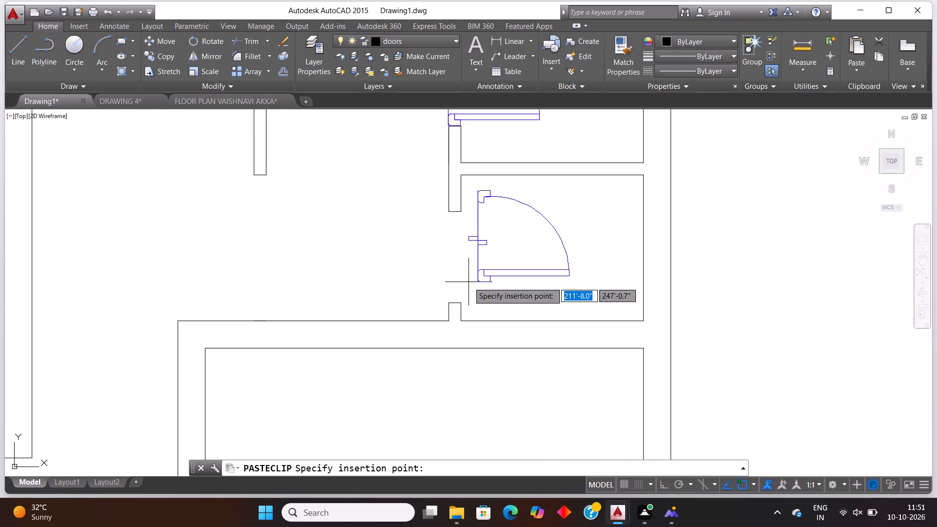
scroll(468, 282, up, 2)
click(409, 334)
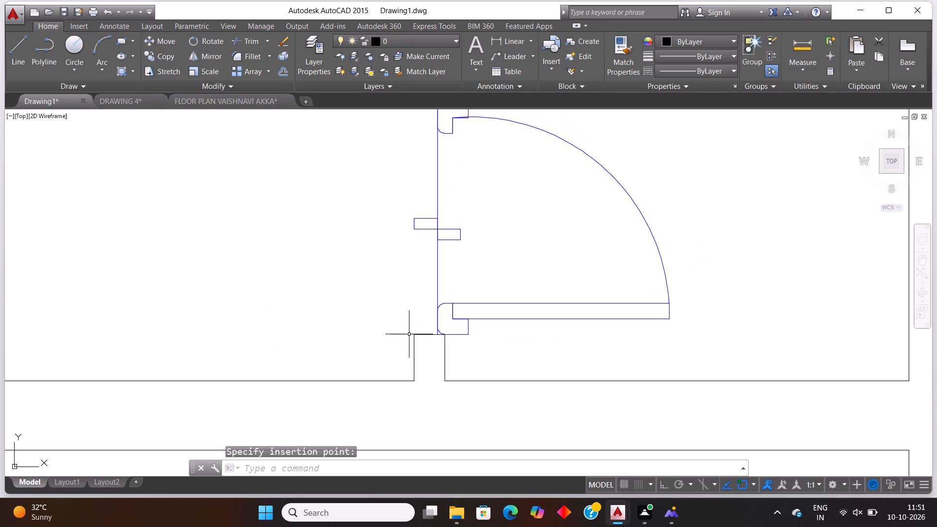
Shift the pasted toilet door left so its frame sits flush between the lower toilet's wall jambs.
drag(437, 324, 422, 324)
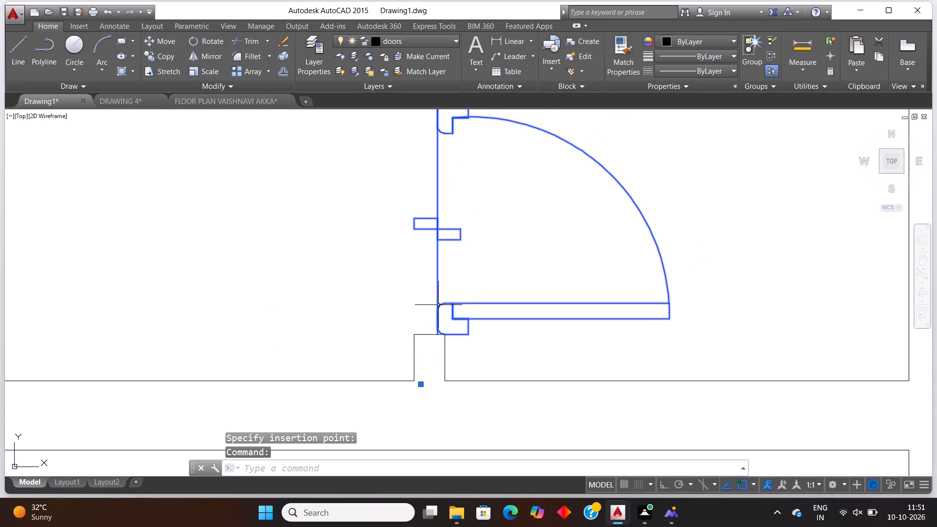
drag(440, 303, 416, 304)
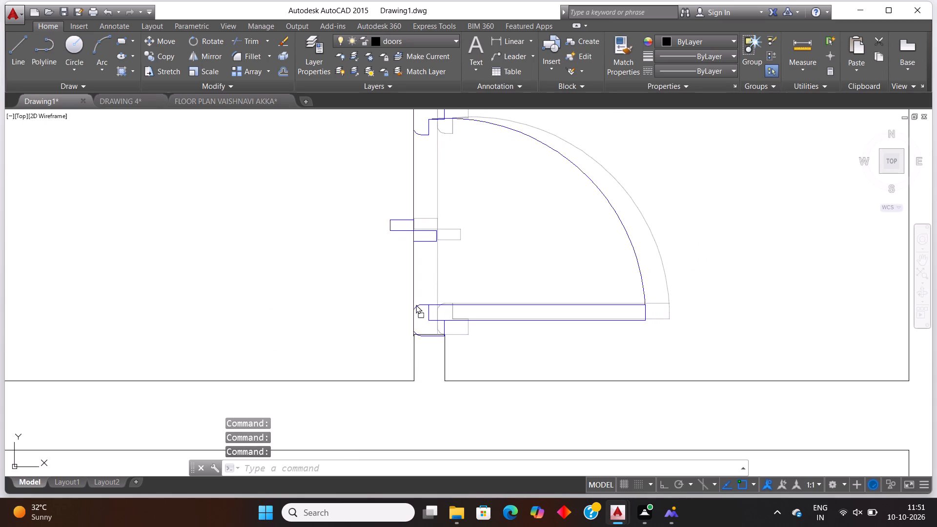
drag(416, 304, 418, 302)
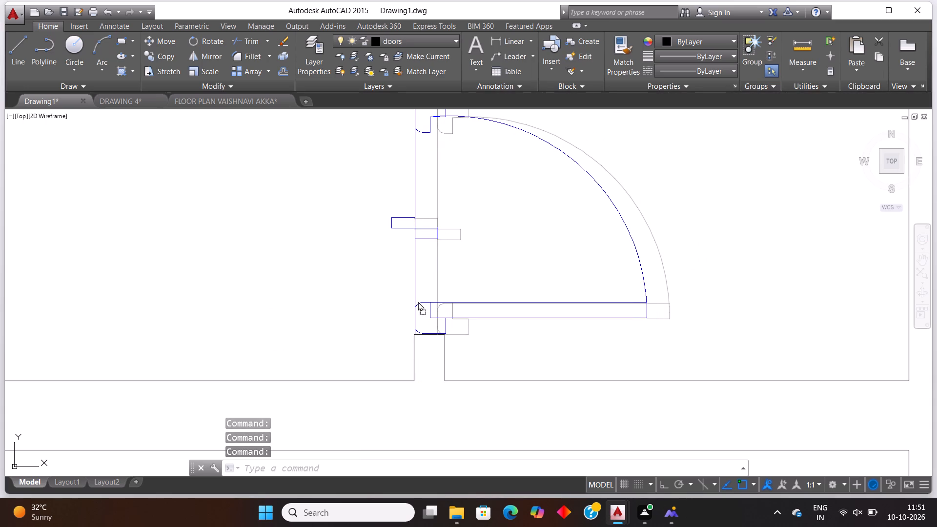
drag(418, 302, 417, 303)
scroll(585, 283, down, 2)
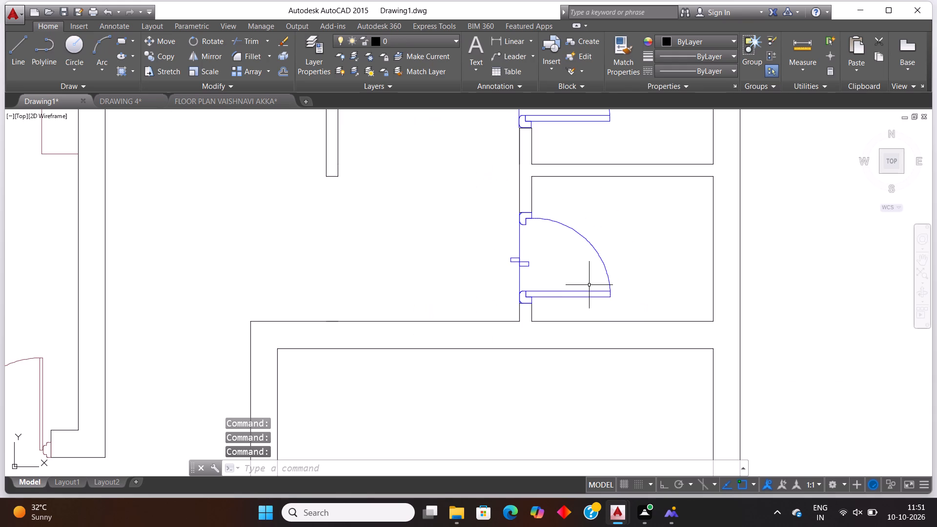
With ortho on, rotate the spare blue toilet door symbol outside the plan 90° about its lower right corner.
scroll(599, 274, down, 2)
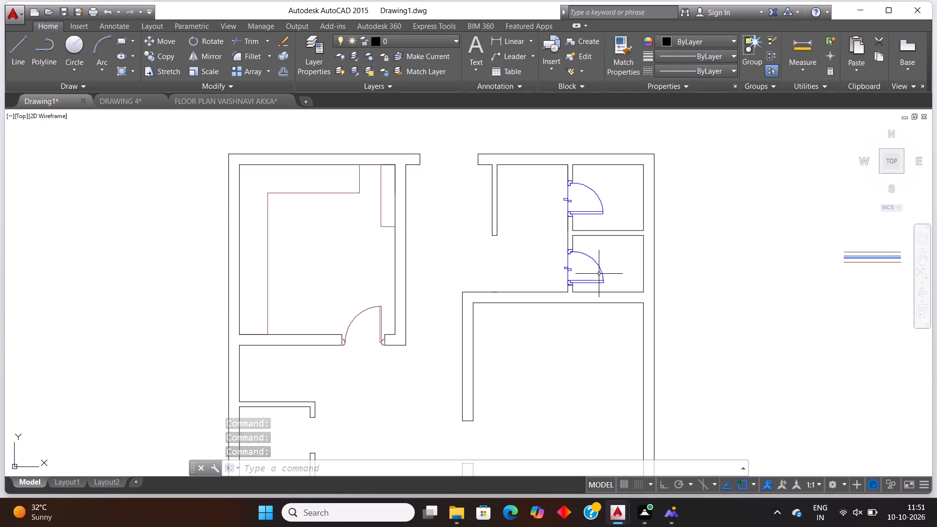
scroll(599, 274, down, 4)
scroll(724, 304, up, 2)
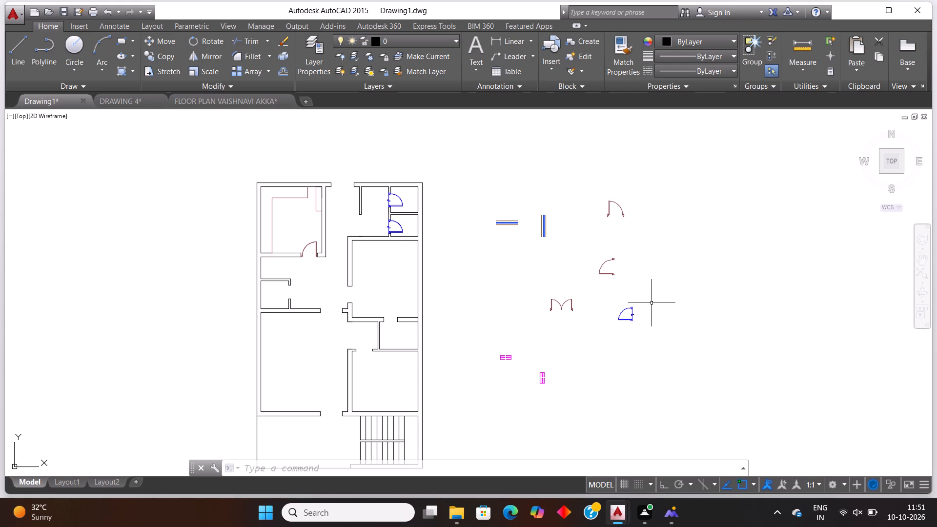
scroll(651, 303, down, 1)
scroll(657, 316, up, 1)
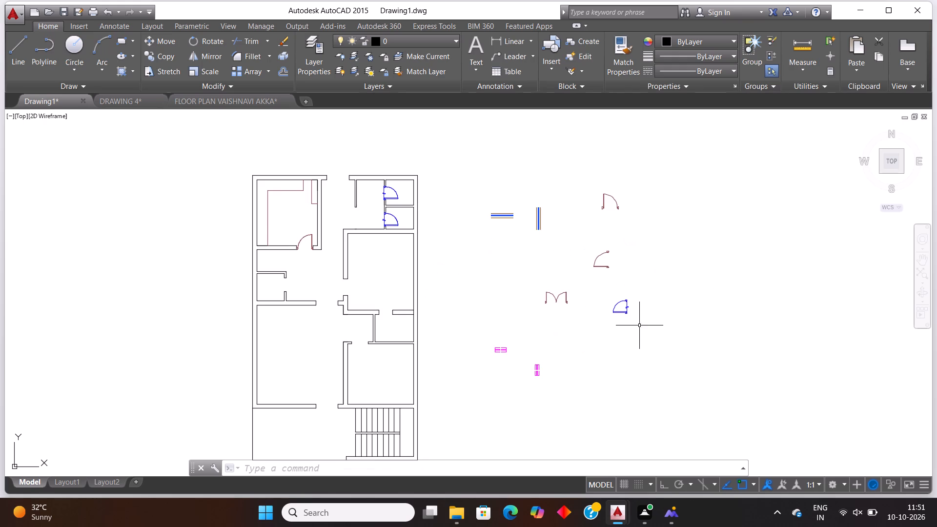
click(641, 330)
click(612, 297)
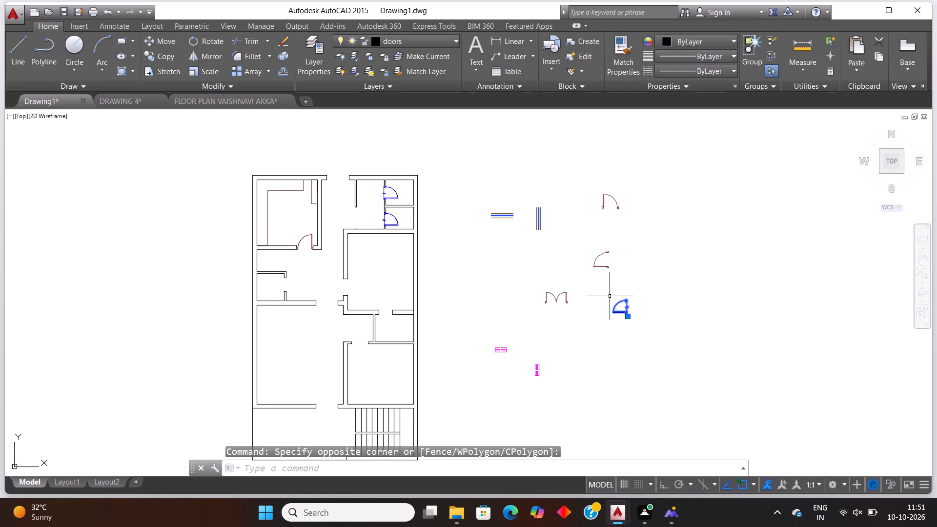
text(ro)
key(Return)
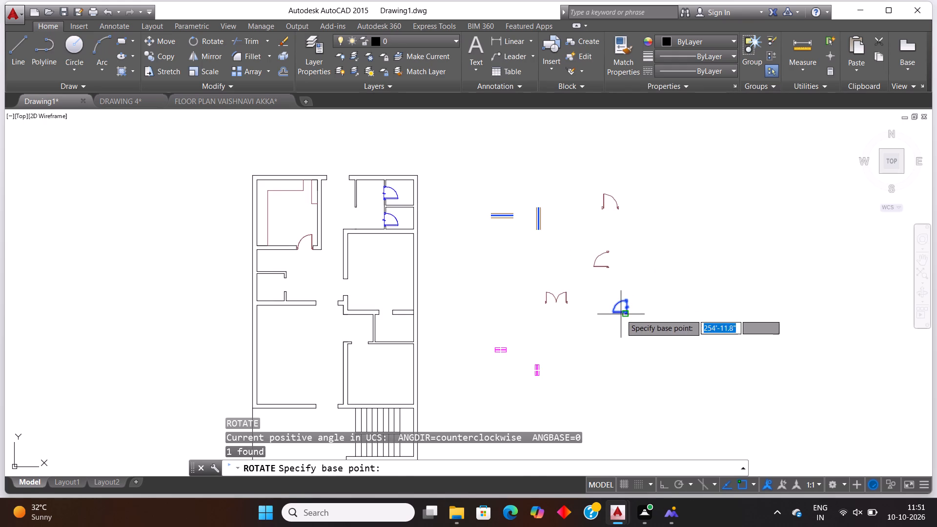
click(621, 314)
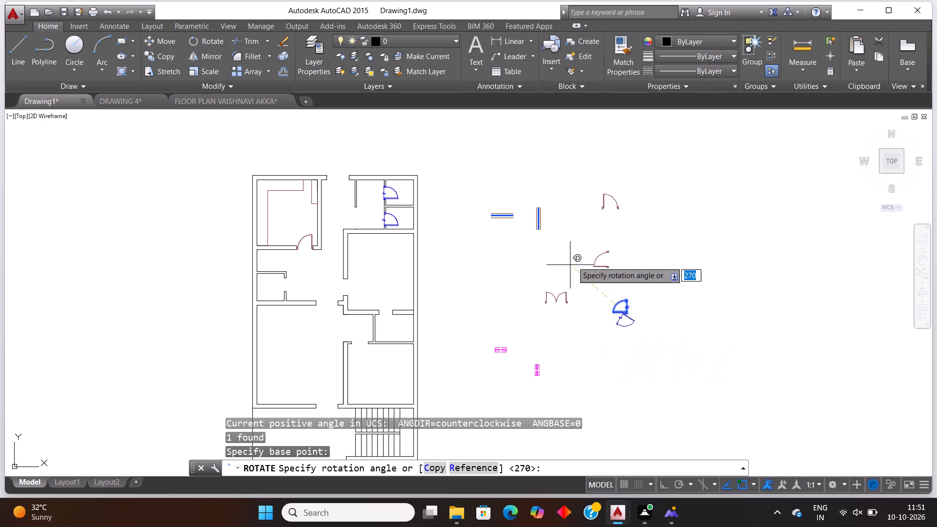
key(F8)
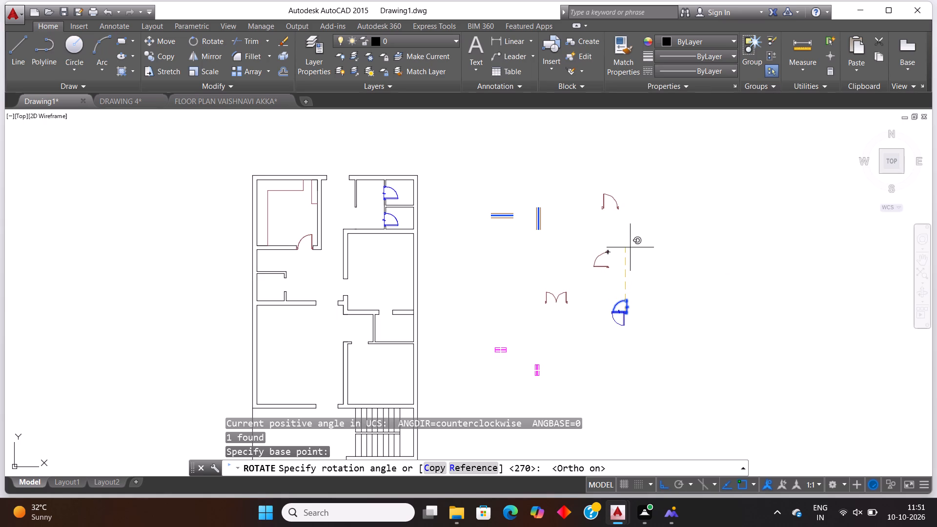
click(630, 247)
Mirror the rotated toilet door about a vertical line through its upper right corner, keeping the source door.
click(654, 331)
click(604, 298)
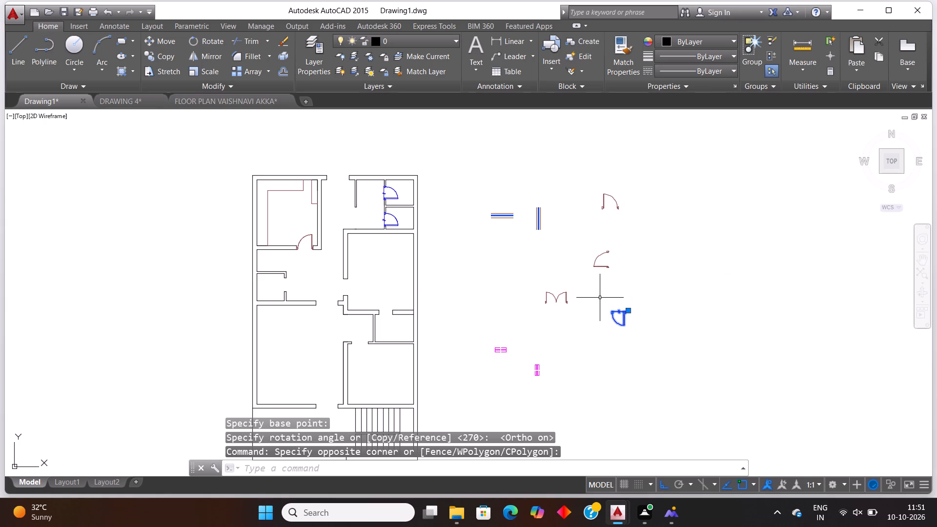
text(mi)
key(Return)
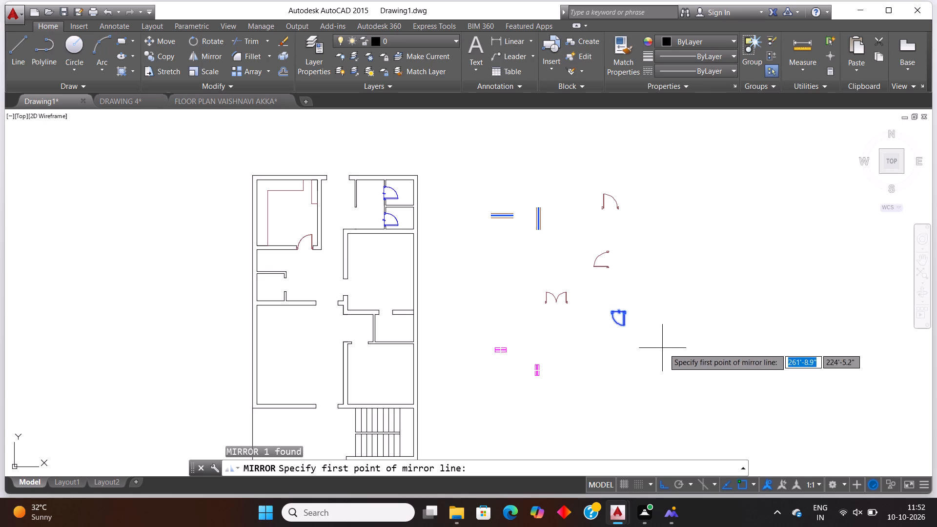
click(627, 312)
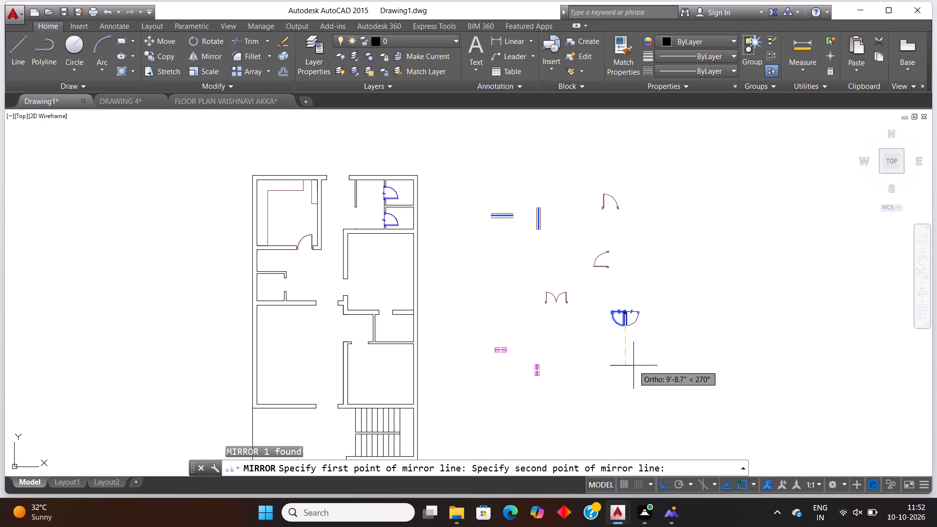
click(633, 365)
key(n)
key(Return)
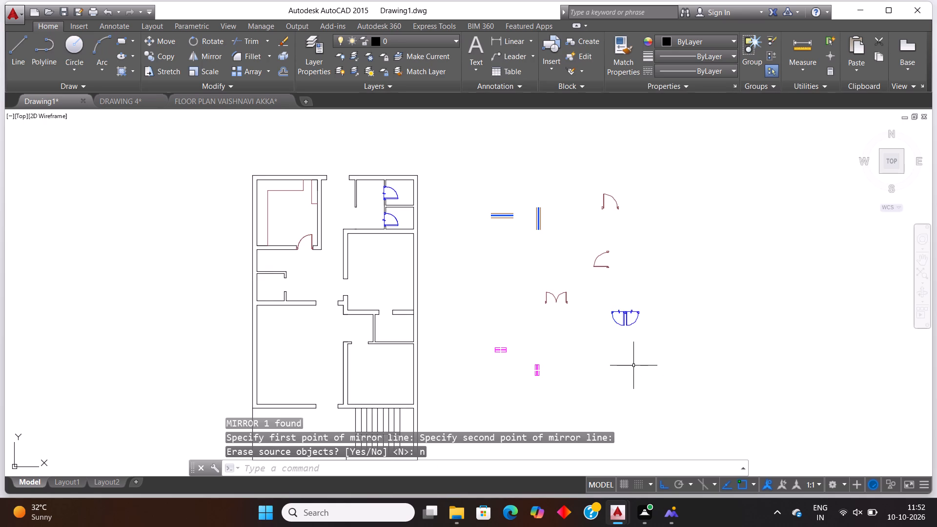
With ortho off, move the mirrored toilet door to the top wall opening of the small room below the middle-right room.
click(666, 347)
click(635, 284)
key(m)
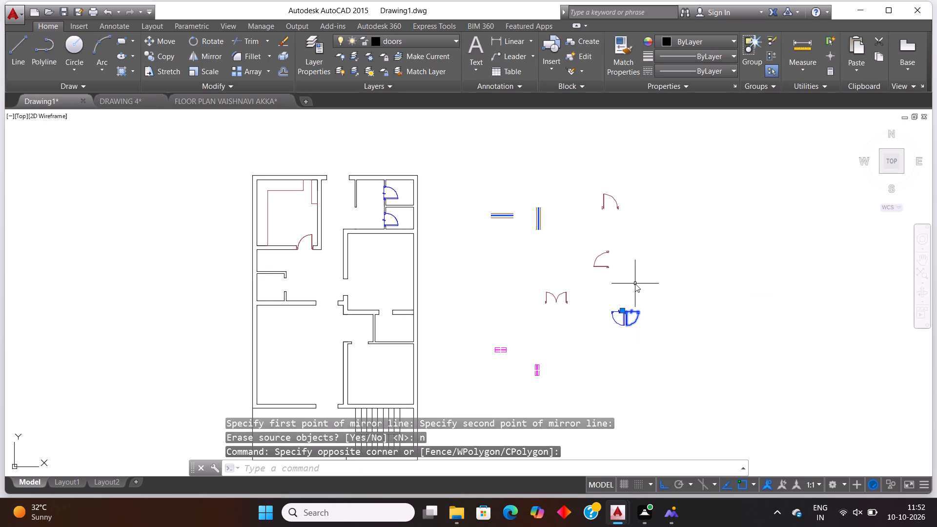
key(Return)
click(625, 307)
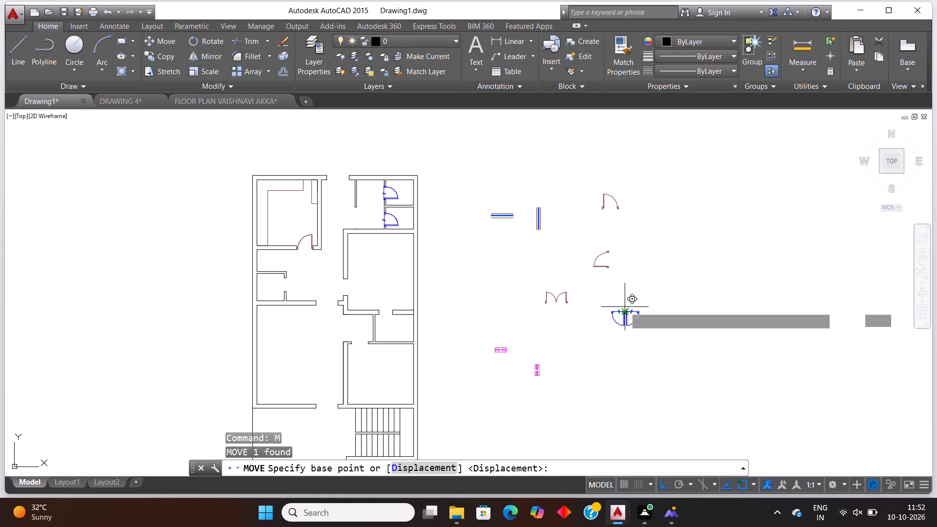
scroll(384, 316, up, 1)
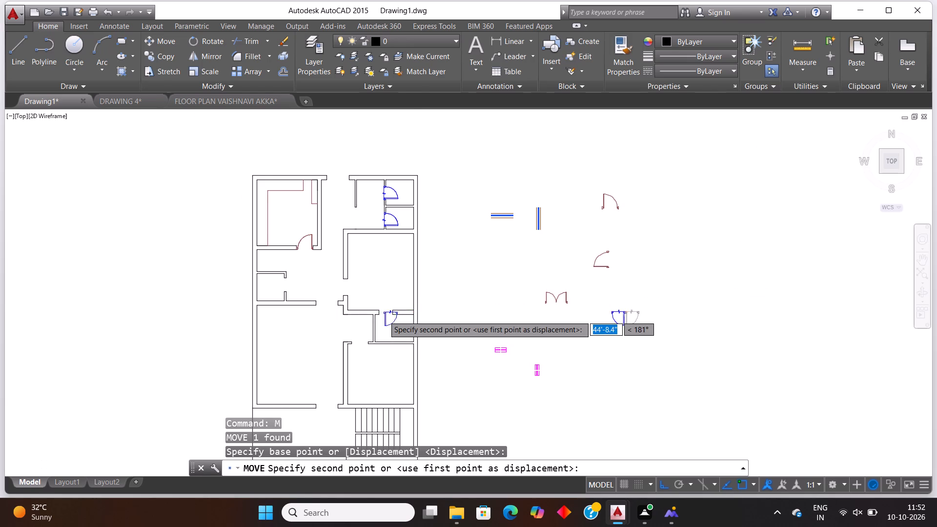
key(F8)
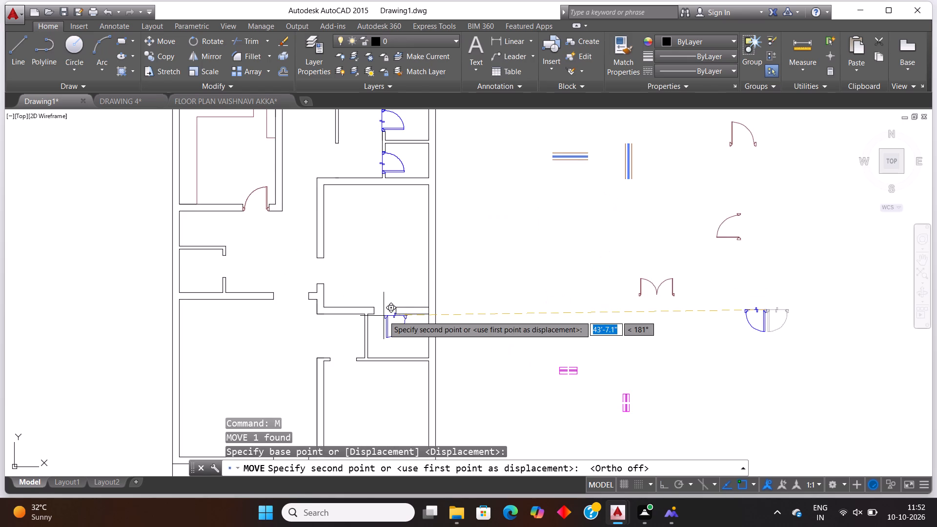
scroll(381, 302, up, 4)
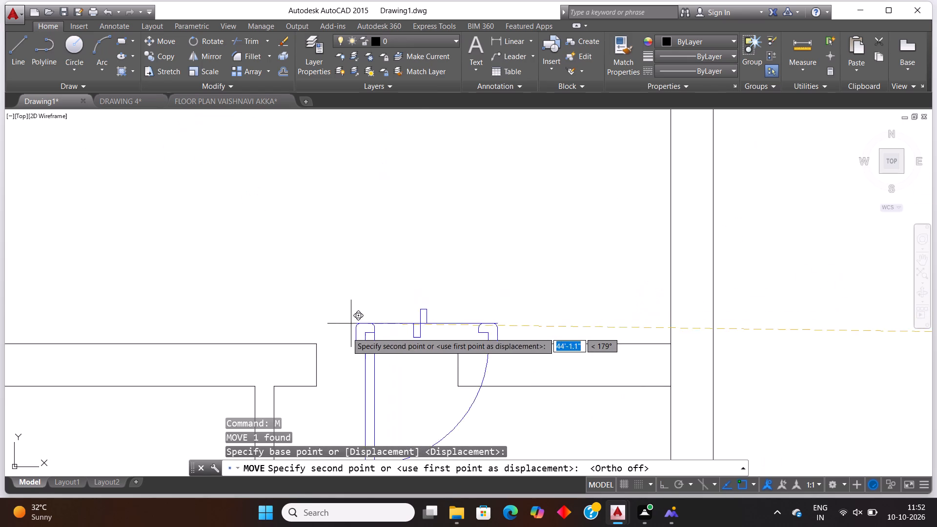
click(314, 344)
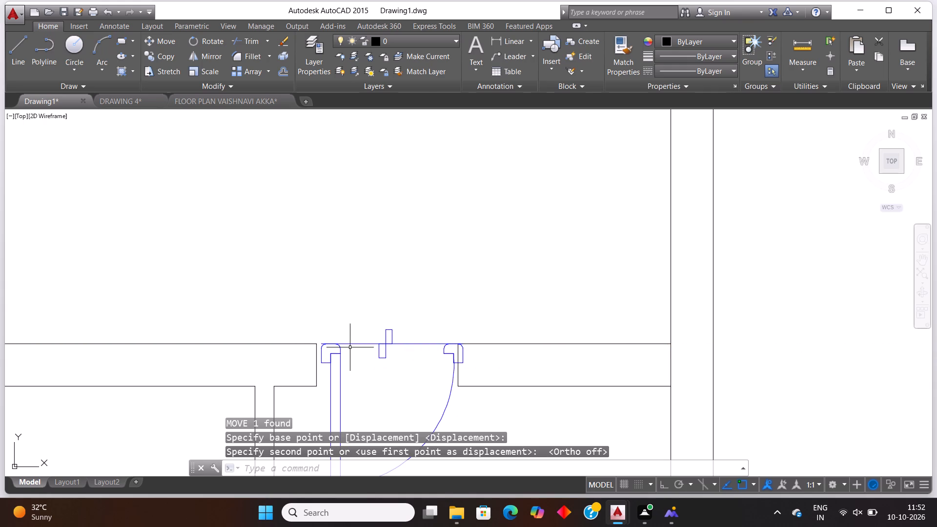
Nudge the moved toilet door left so its frame fits between the jambs, flush with the wall's upper face.
drag(355, 345, 350, 344)
drag(355, 344, 338, 348)
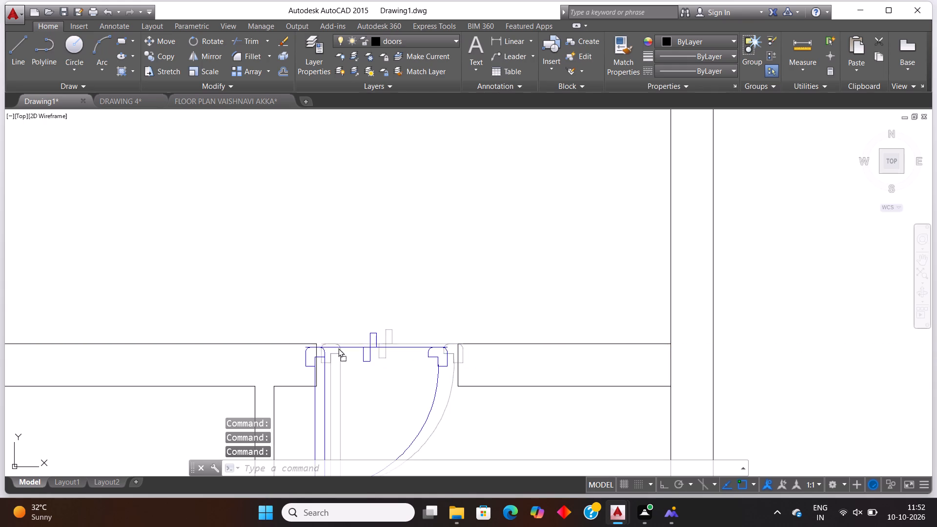
drag(338, 348, 351, 342)
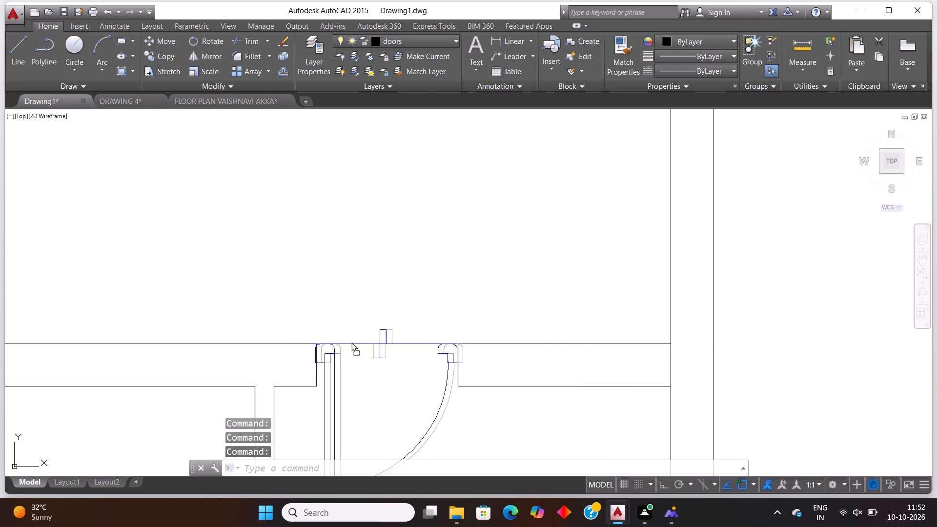
drag(351, 342, 349, 345)
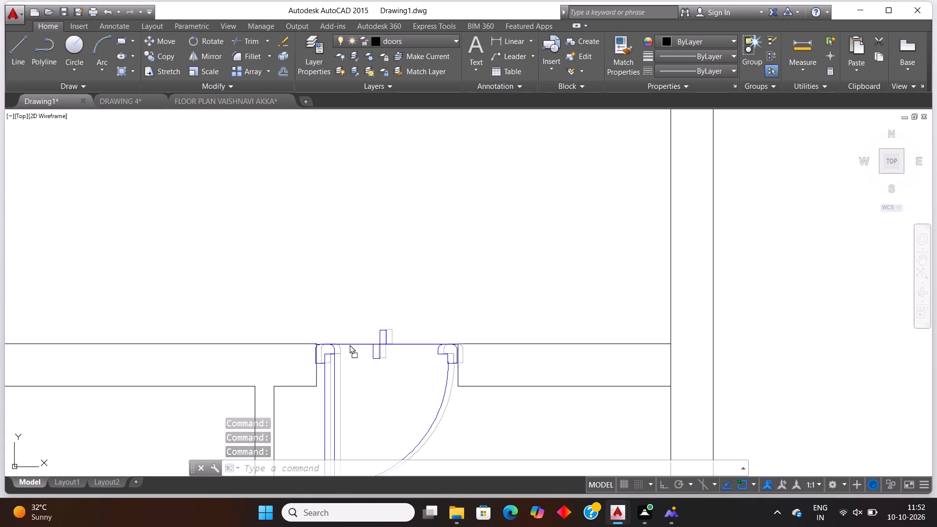
drag(349, 345, 350, 345)
scroll(464, 353, down, 2)
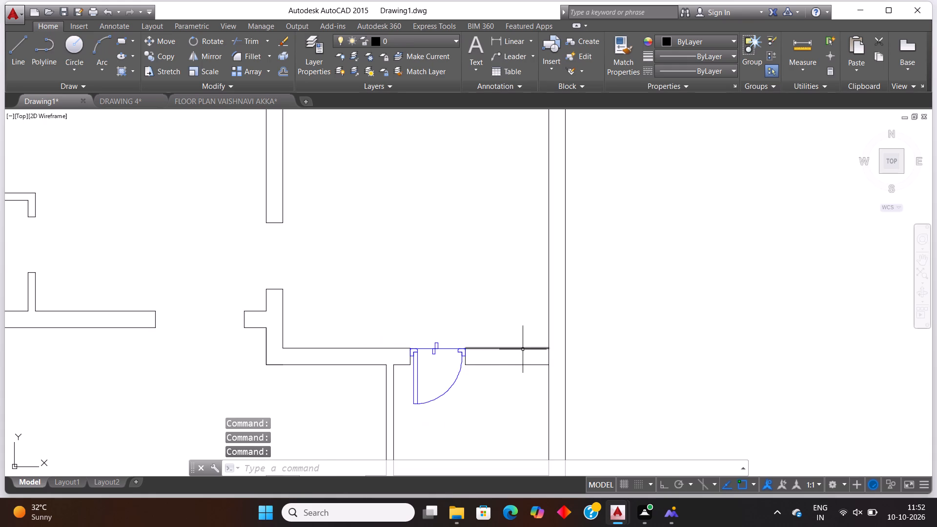
Measure the overall frame width of the spare double door symbol outside the plan with a linear dimension.
key(Escape)
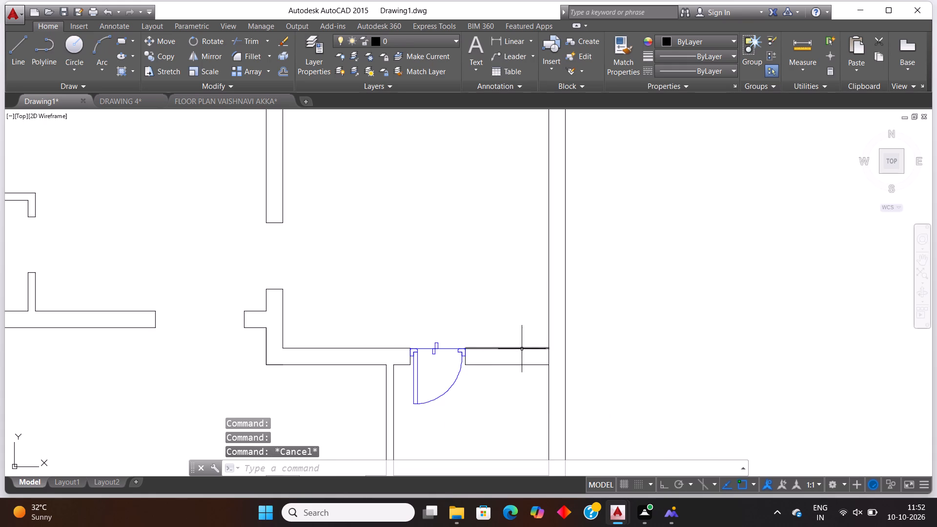
scroll(515, 342, down, 4)
scroll(577, 329, down, 1)
scroll(572, 398, up, 1)
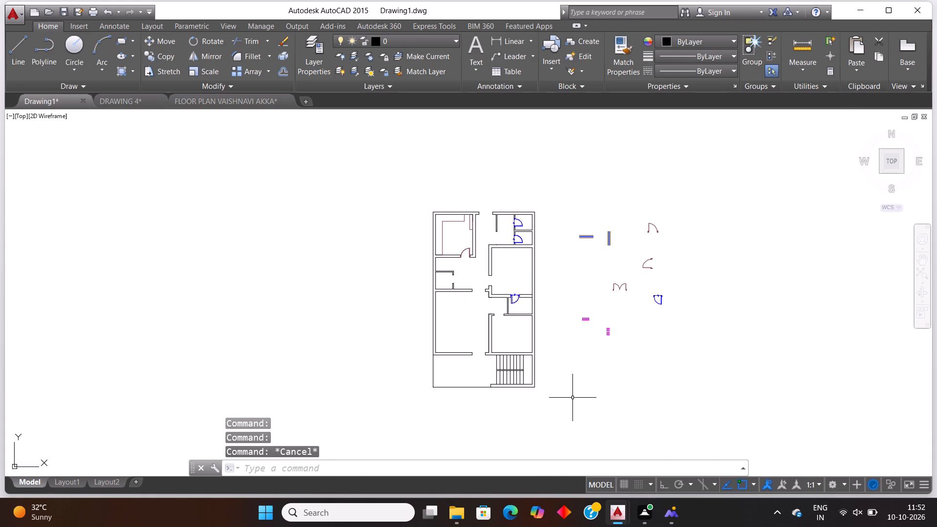
scroll(631, 299, up, 2)
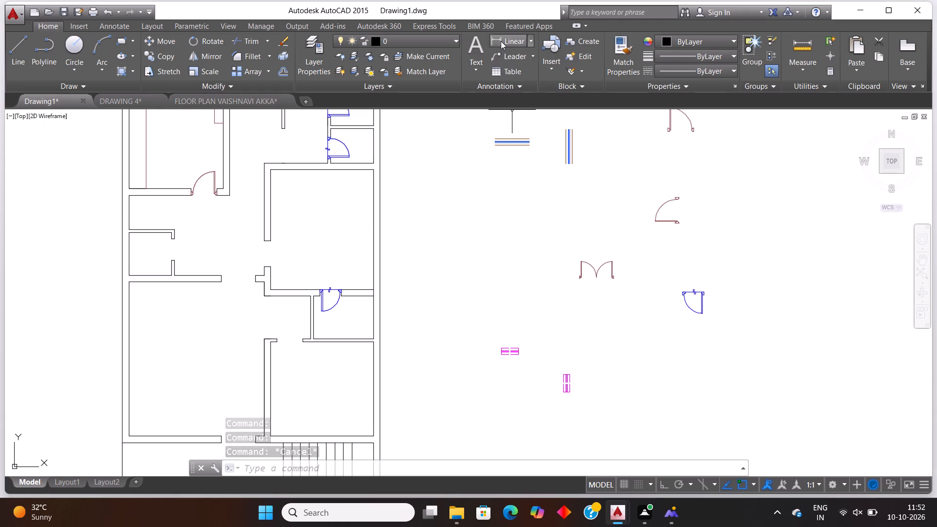
click(501, 41)
scroll(611, 218, up, 3)
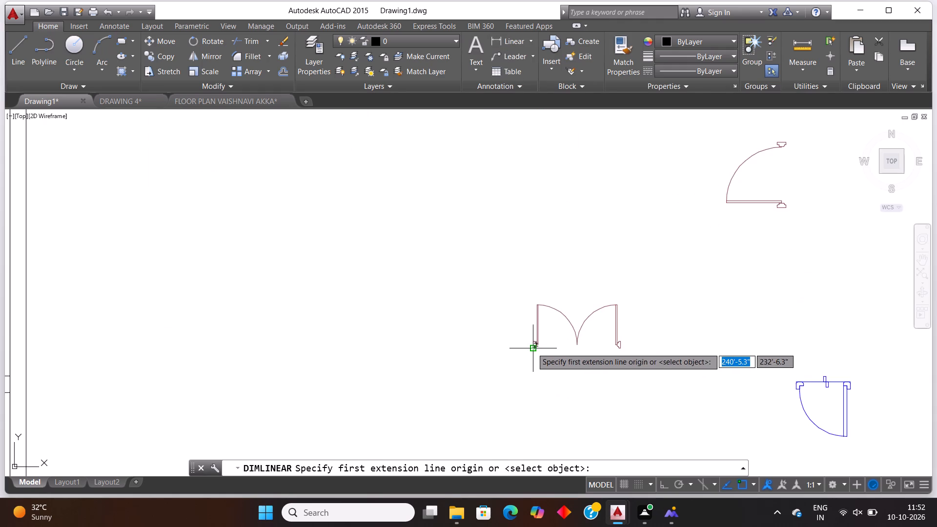
click(532, 348)
click(618, 350)
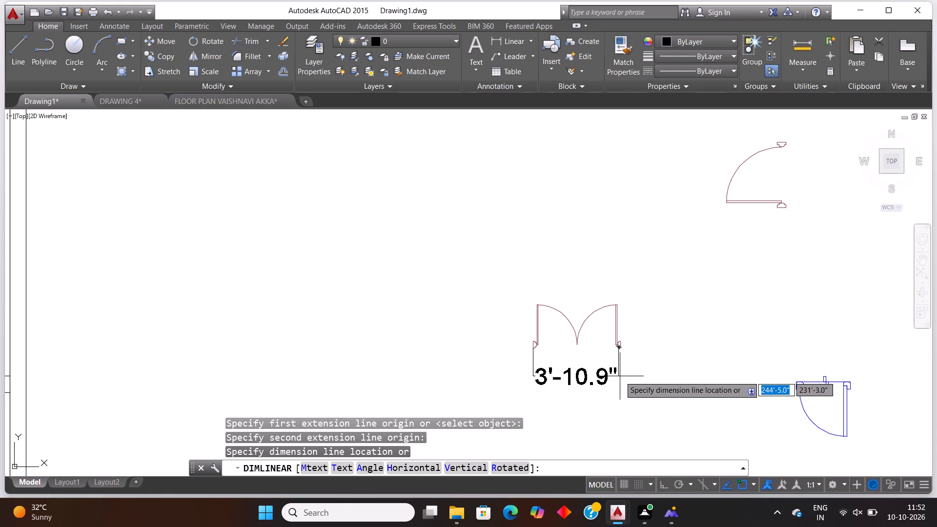
key(Escape)
Copy the spare double door into the plan's top outer wall opening, with its frame's lower left corner at the left jamb's lower corner.
click(642, 361)
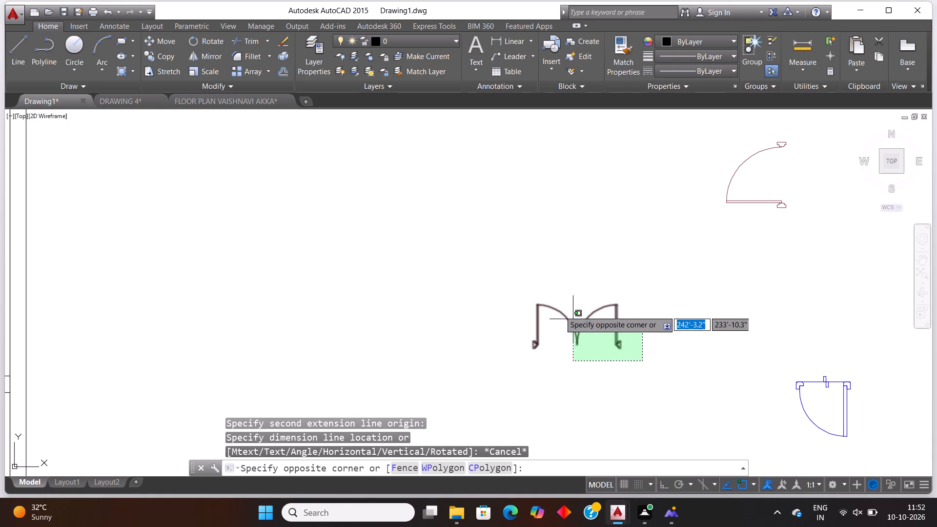
click(511, 282)
key(ctrl+c)
key(ctrl+v)
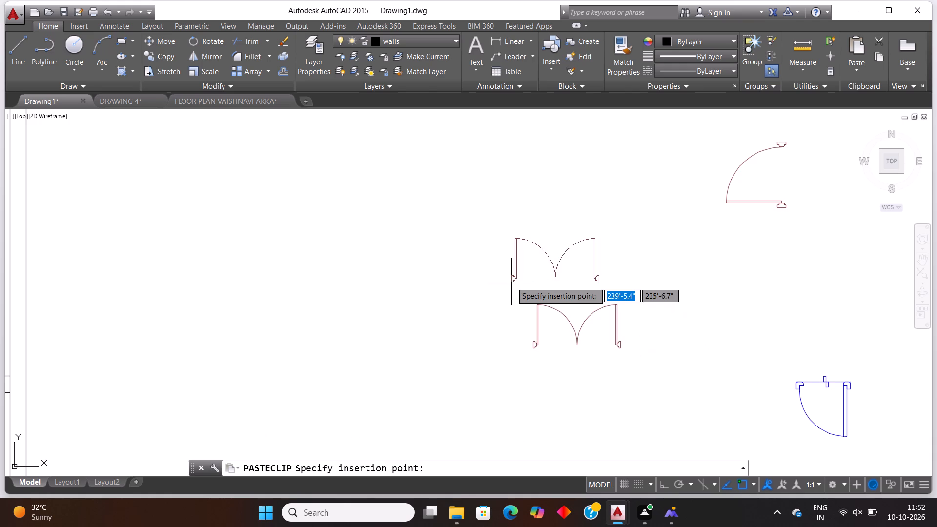
scroll(324, 286, down, 4)
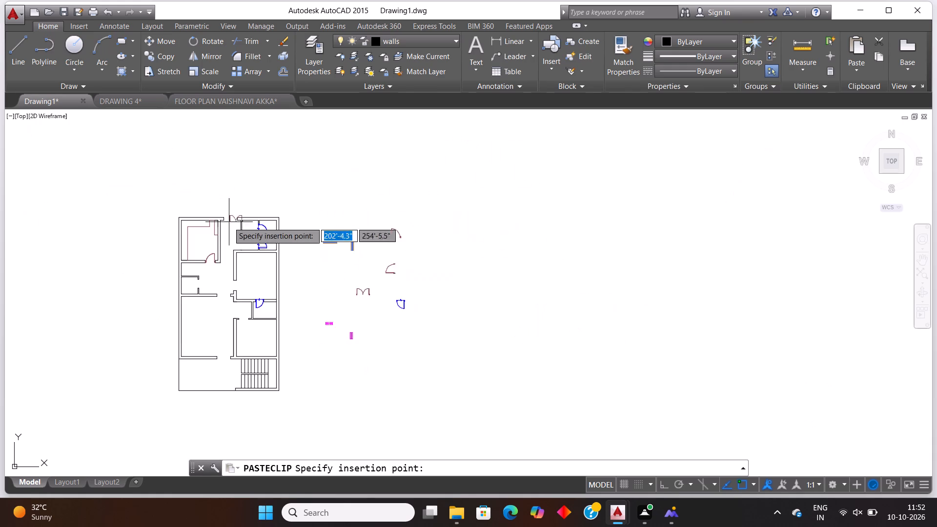
scroll(220, 222, up, 6)
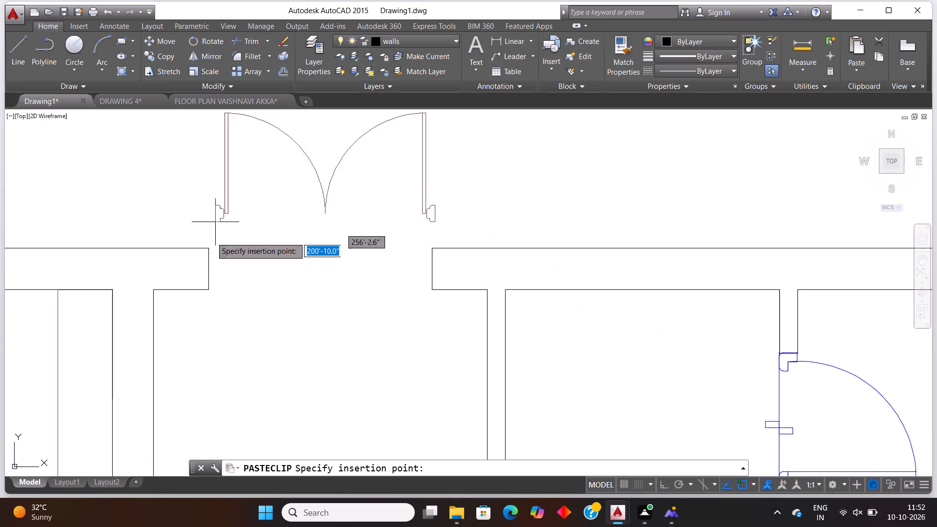
click(209, 289)
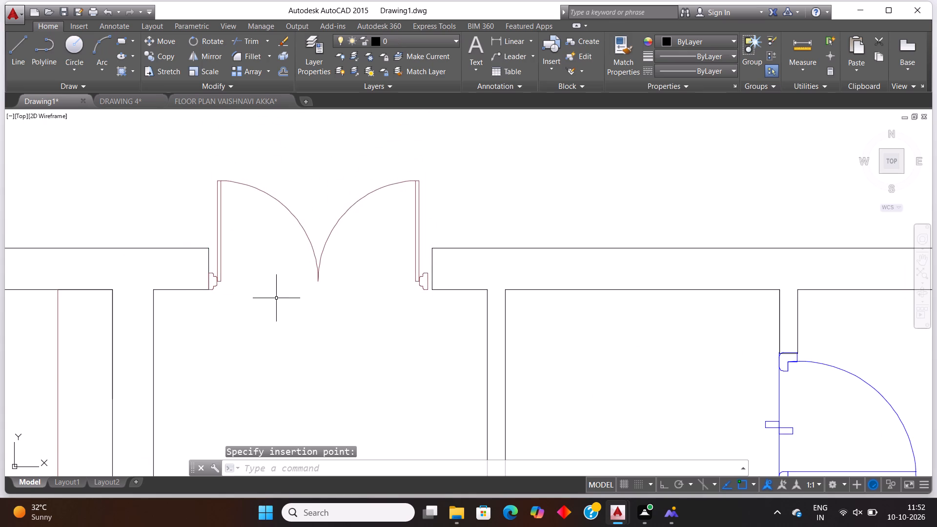
Paste another double door into the large lower-left room's bottom wall opening, starting at the left jamb's lower corner.
scroll(558, 269, down, 2)
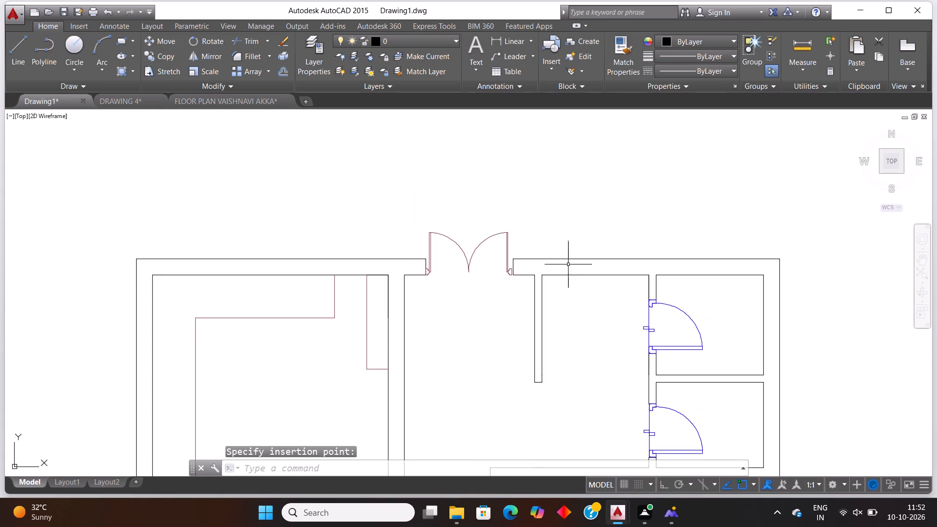
scroll(568, 264, down, 2)
scroll(604, 212, down, 3)
scroll(599, 306, up, 2)
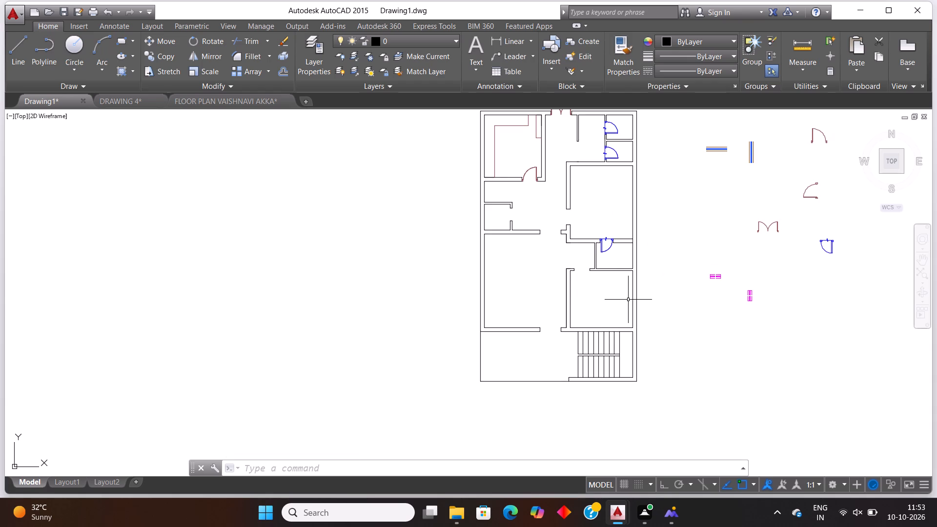
scroll(555, 348, up, 2)
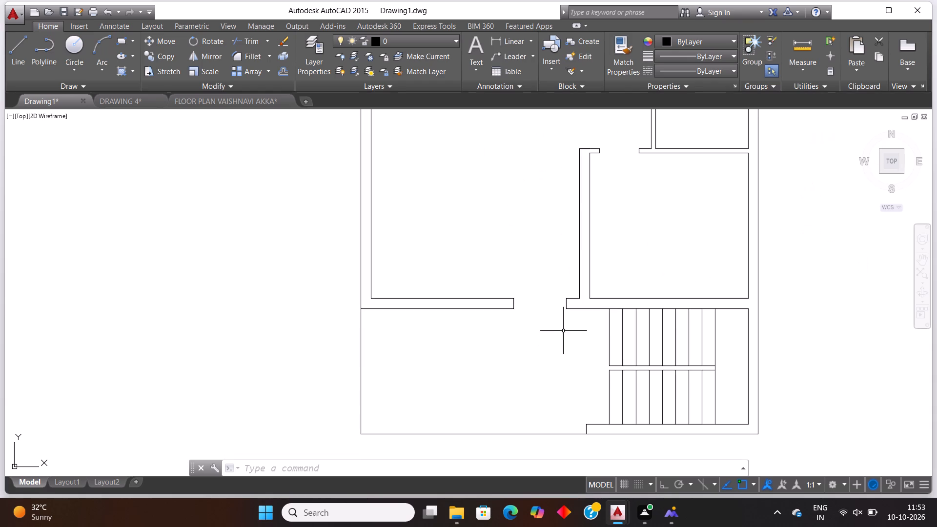
scroll(576, 316, down, 3)
scroll(576, 316, up, 2)
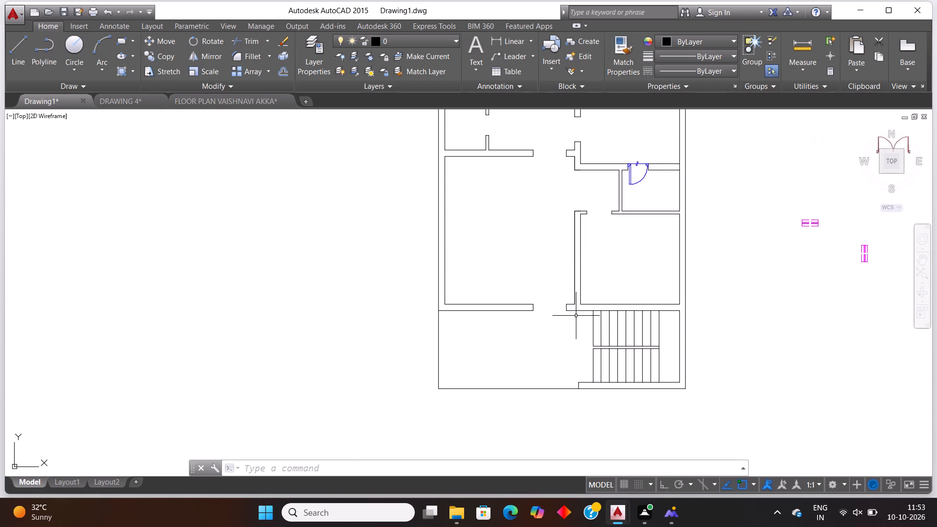
key(ctrl+v)
scroll(555, 317, up, 3)
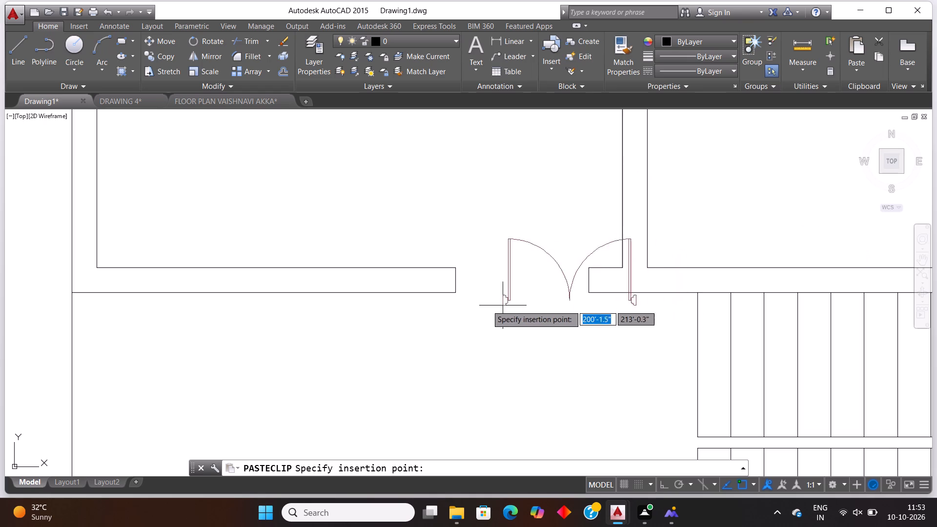
click(457, 293)
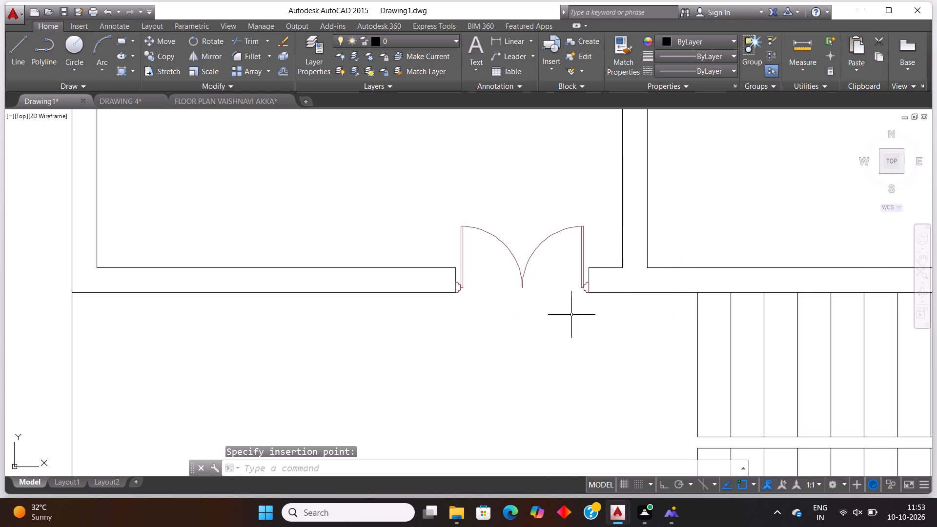
Examine the fit of the double door in the bottom wall opening and the door placement across the plan.
scroll(571, 315, down, 1)
scroll(571, 315, up, 2)
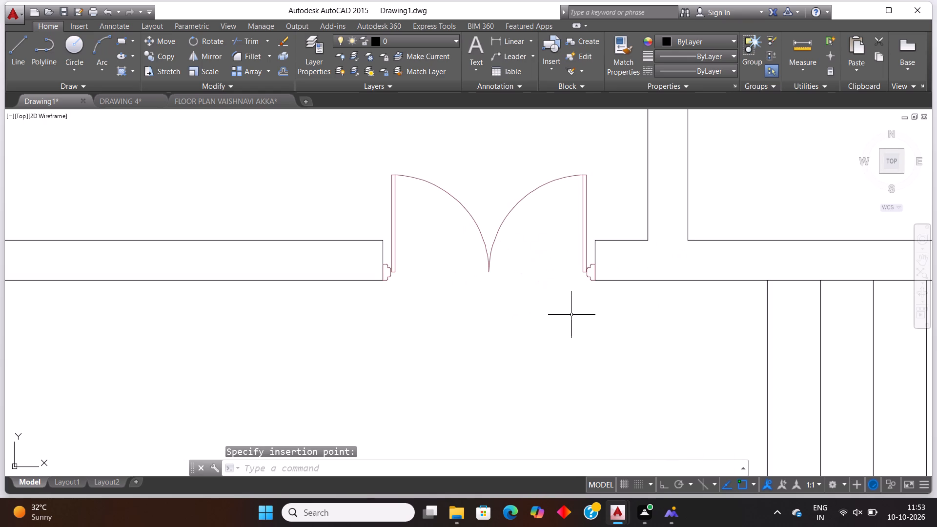
scroll(571, 315, up, 1)
scroll(571, 315, down, 3)
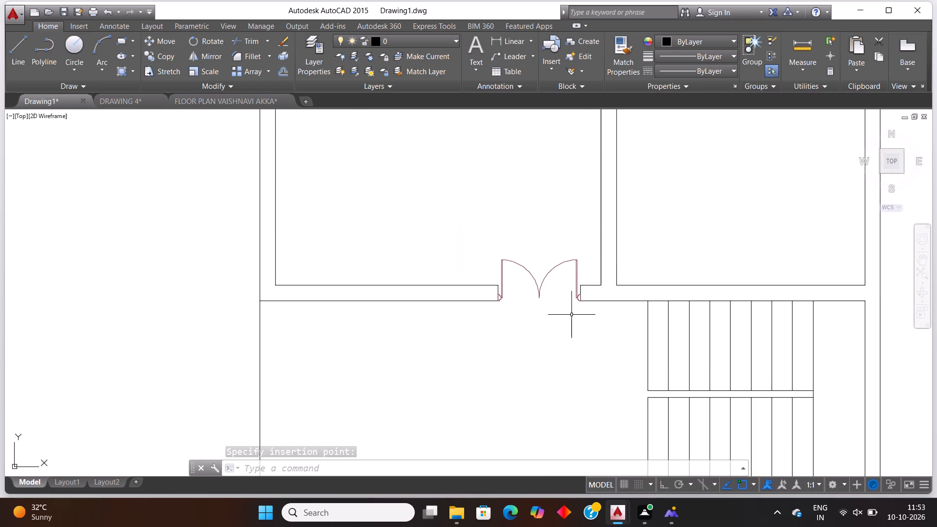
scroll(571, 315, down, 5)
scroll(589, 240, up, 3)
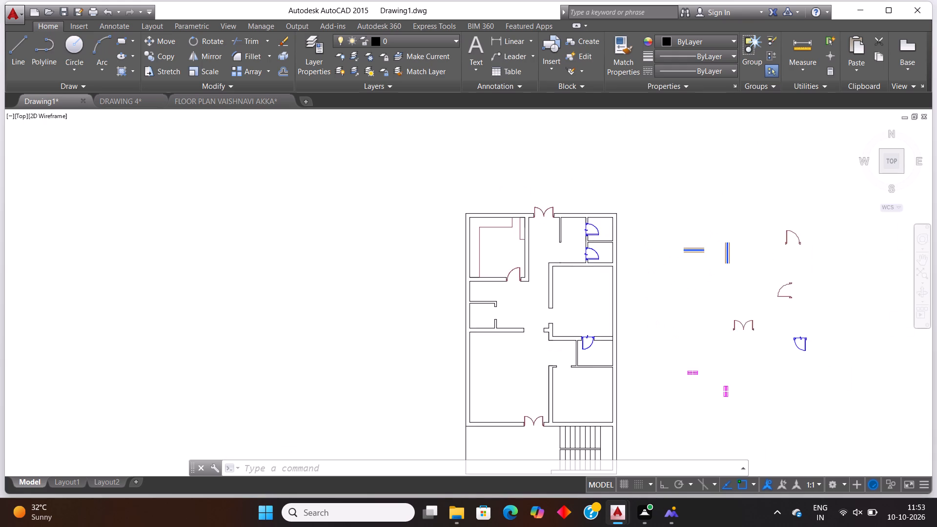
Move the top double door slightly left so its frame's lower left corner meets the left jamb's lower corner.
scroll(589, 240, up, 1)
scroll(491, 167, up, 3)
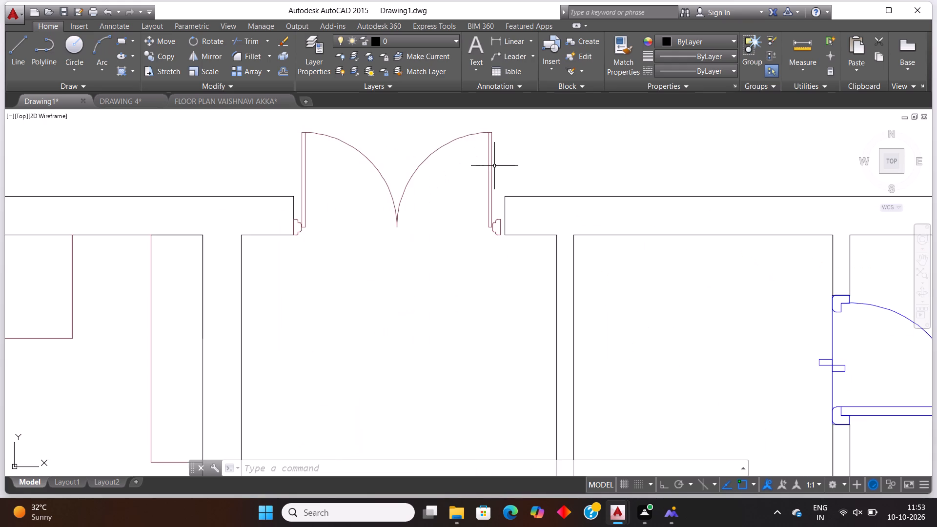
scroll(494, 166, up, 1)
drag(490, 266, 493, 268)
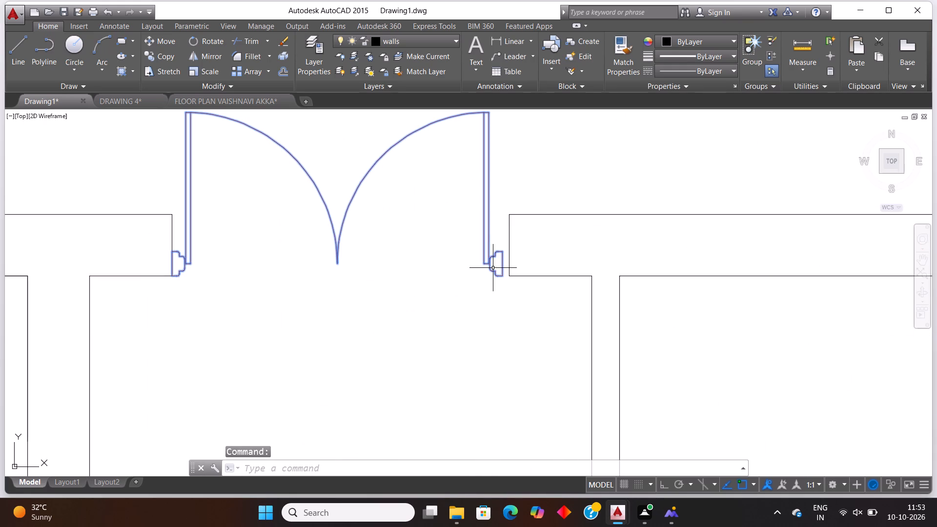
drag(493, 268, 498, 267)
click(486, 263)
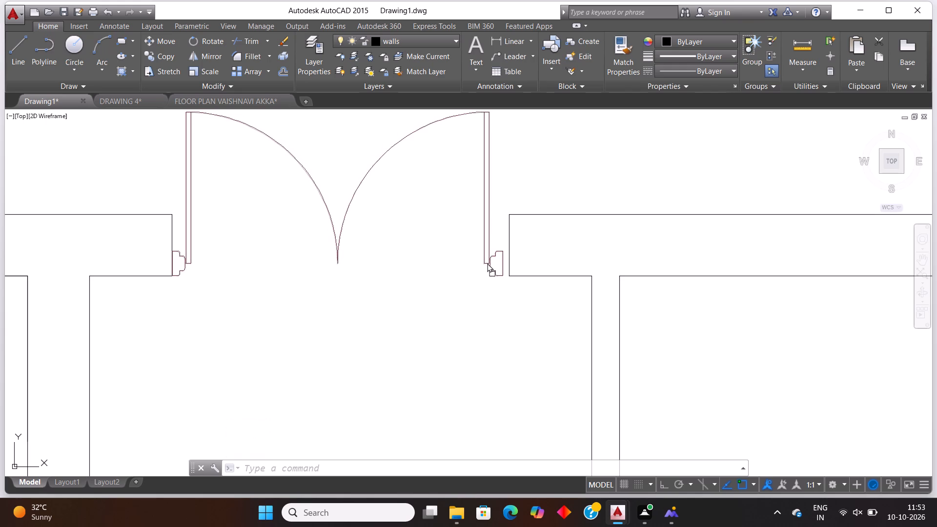
scroll(531, 263, down, 1)
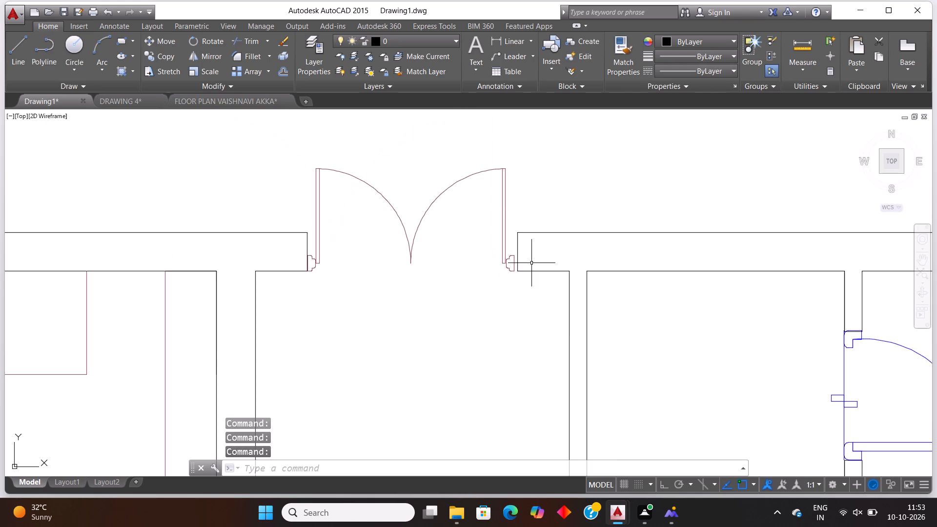
scroll(531, 263, up, 1)
scroll(201, 265, up, 2)
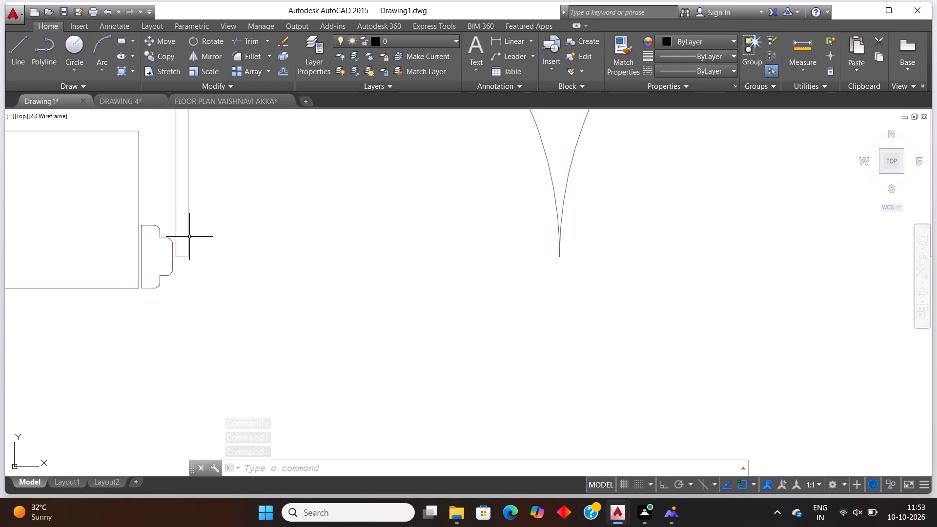
click(207, 270)
click(170, 187)
key(m)
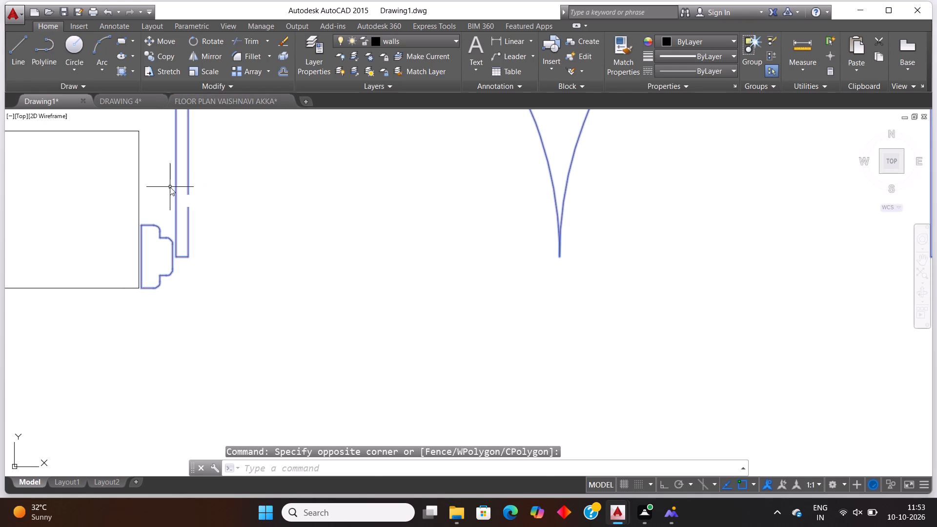
key(Return)
click(143, 284)
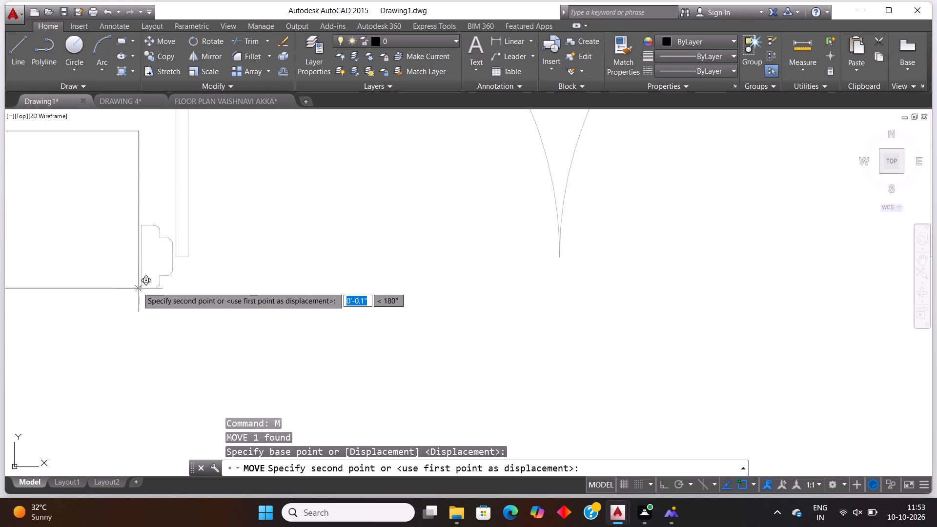
click(137, 287)
scroll(308, 248, down, 4)
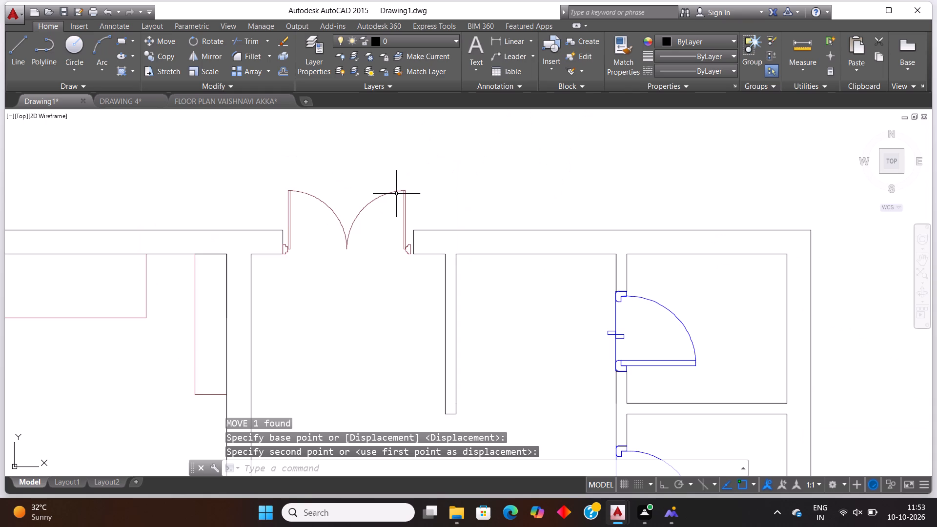
key(Escape)
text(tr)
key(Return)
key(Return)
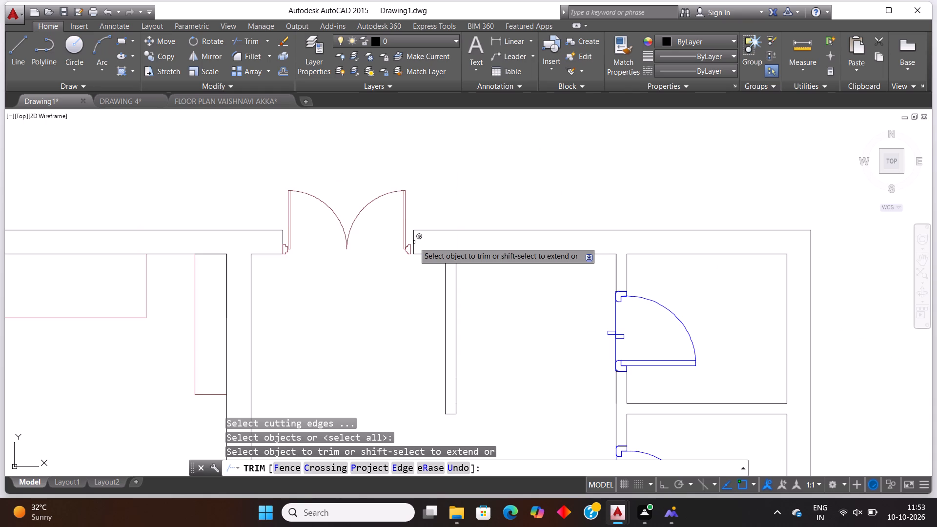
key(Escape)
Delete the right jamb line of the top wall opening beside the double door.
scroll(413, 242, up, 2)
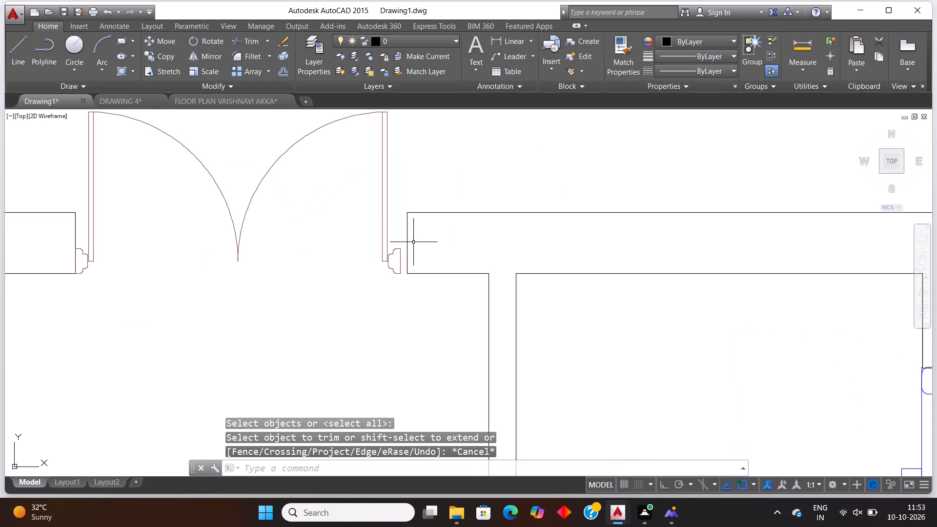
click(406, 244)
key(Delete)
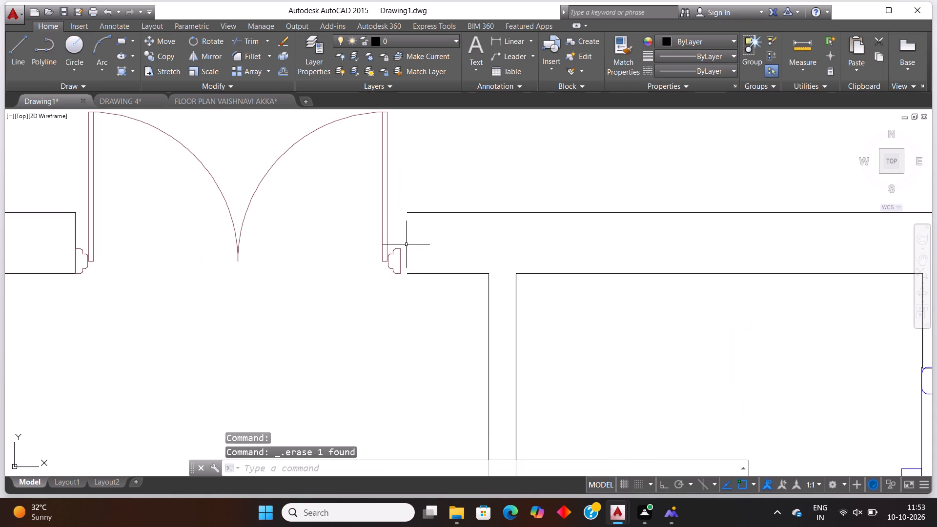
Extend the wall's lower line right of the top opening to the double door's right frame.
text(ex)
key(Return)
key(Return)
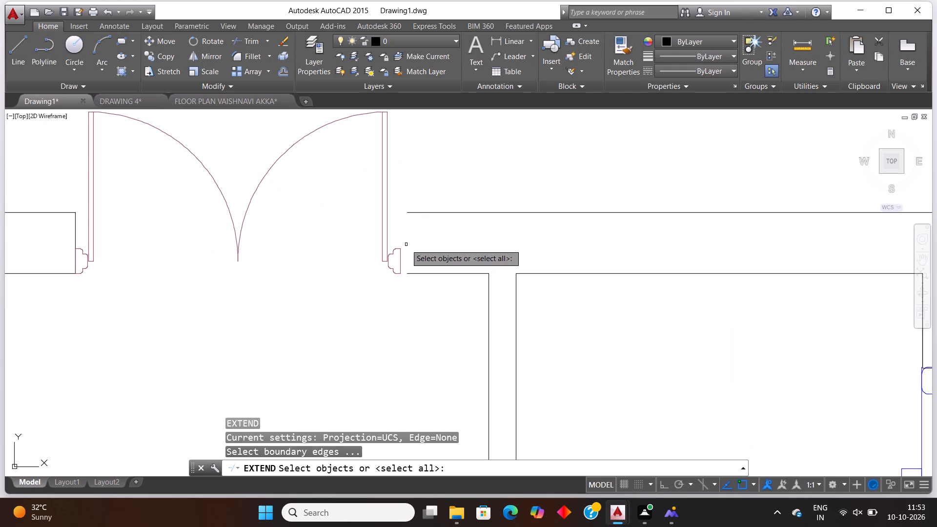
click(417, 273)
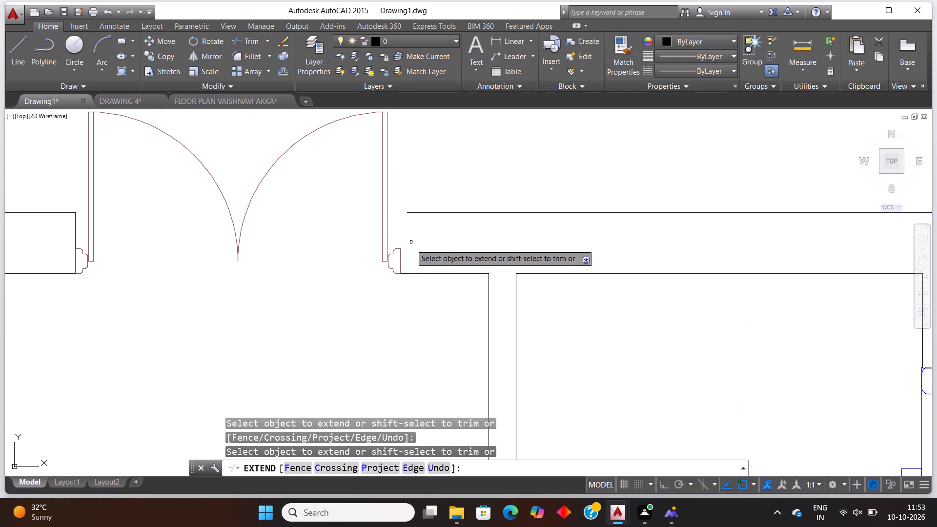
key(Escape)
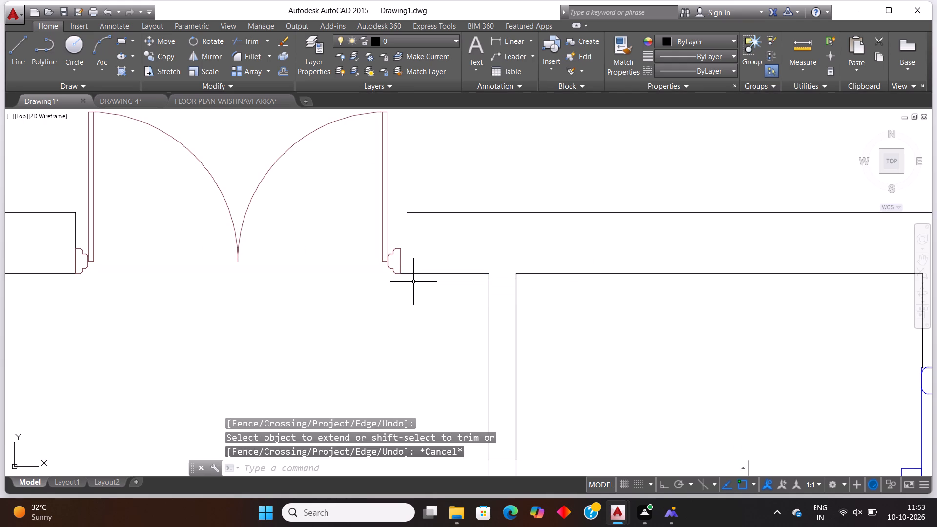
Draw a vertical line about 1'-5.4" long upward from the lower corner of the top double door's right frame.
key(l)
key(Return)
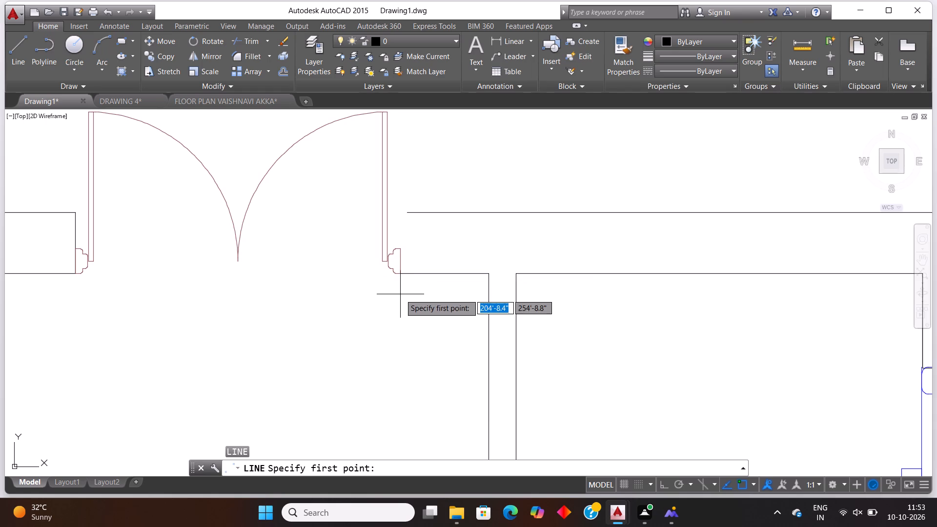
click(403, 272)
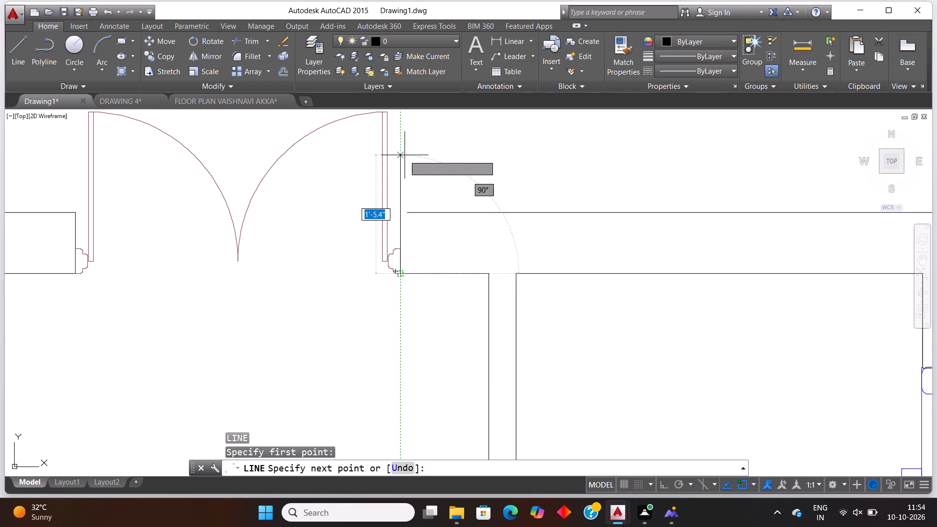
click(405, 155)
key(Escape)
Extend the upper wall line right of the top opening to the new vertical jamb line.
key(e)
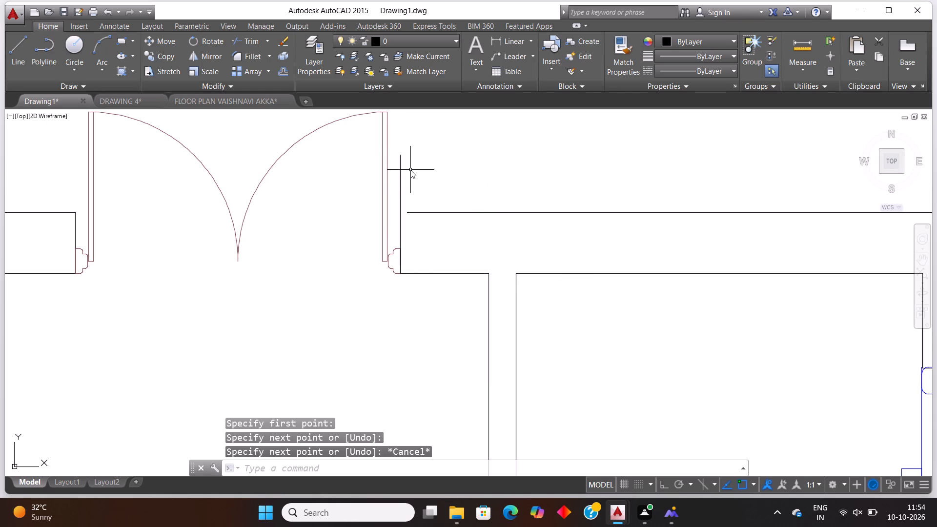
key(x)
key(Return)
key(Return)
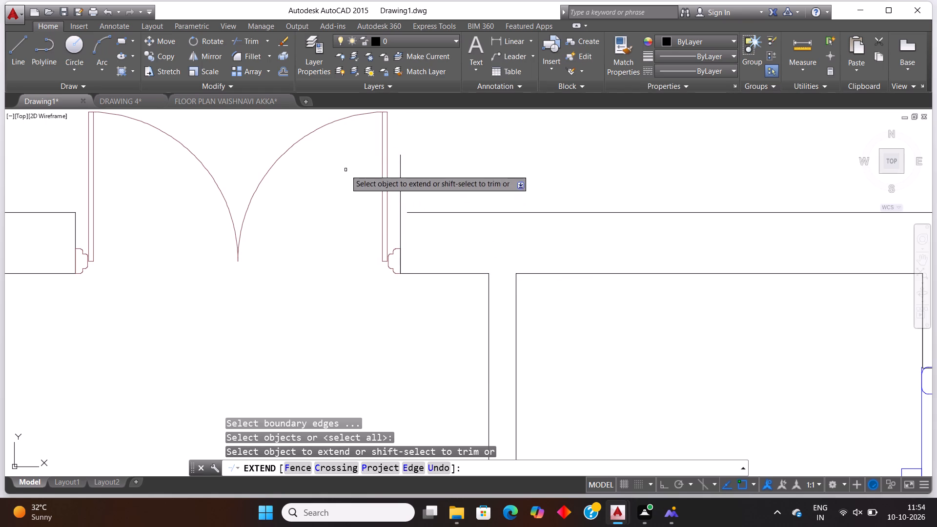
click(407, 212)
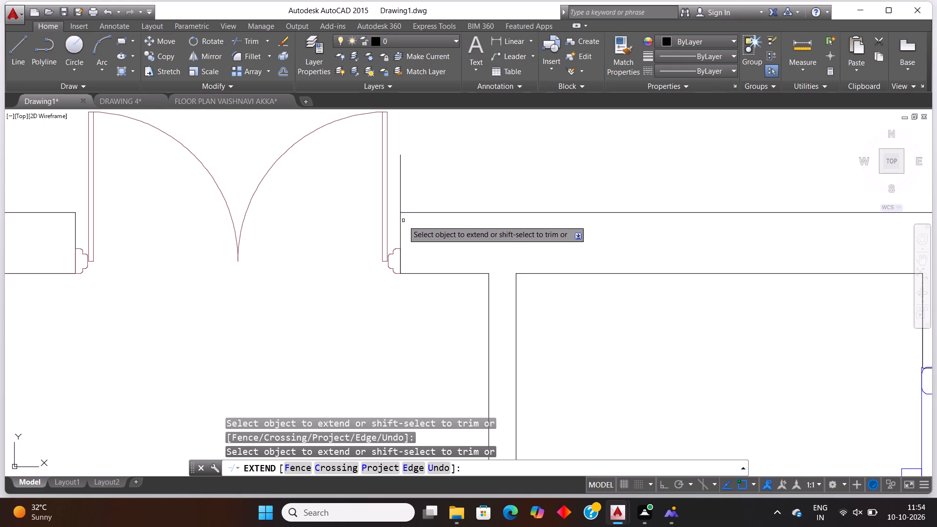
key(Escape)
Trim the part of the new jamb line that projects above the wall's upper line beside the top double door.
text(tr)
key(Return)
key(Return)
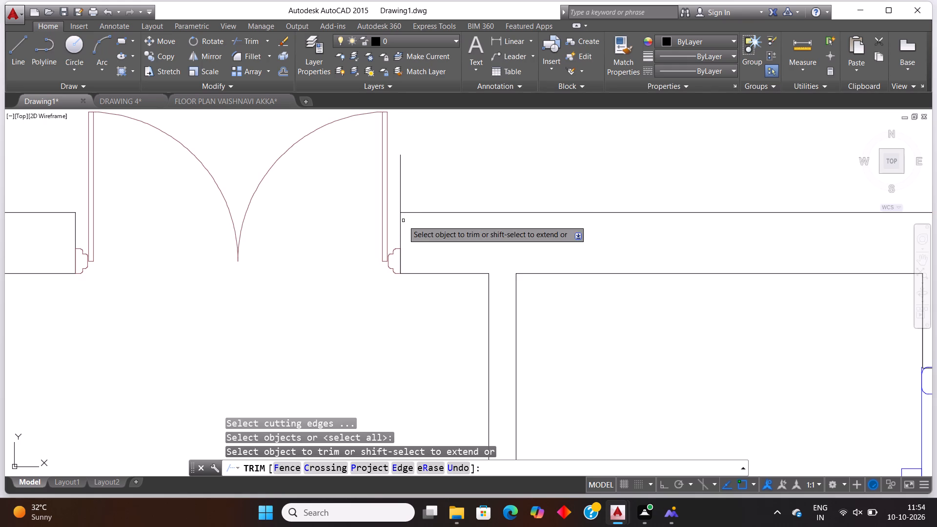
click(399, 169)
scroll(416, 190, down, 2)
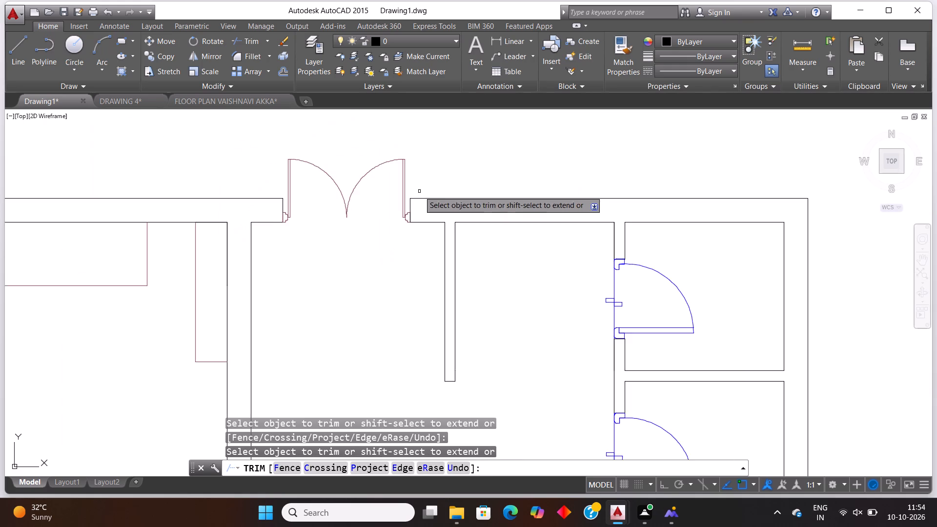
scroll(423, 193, down, 2)
scroll(468, 192, down, 2)
key(Escape)
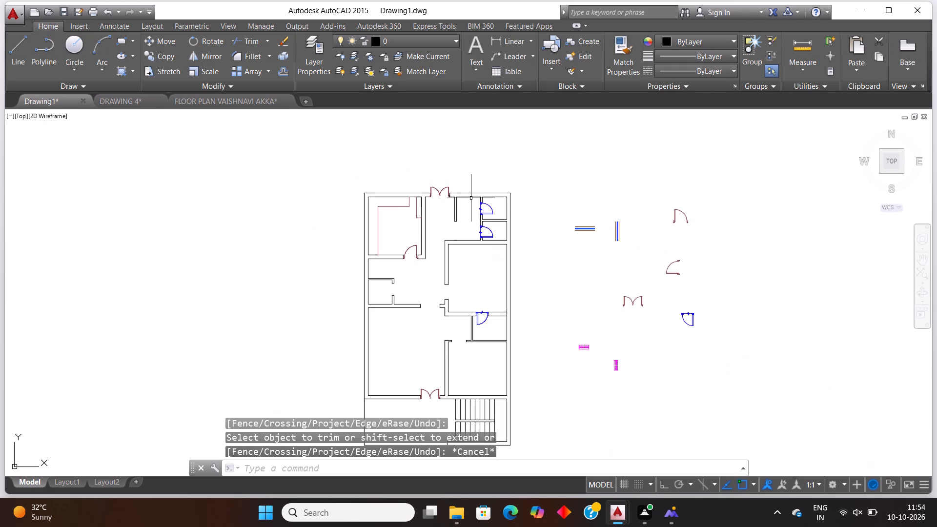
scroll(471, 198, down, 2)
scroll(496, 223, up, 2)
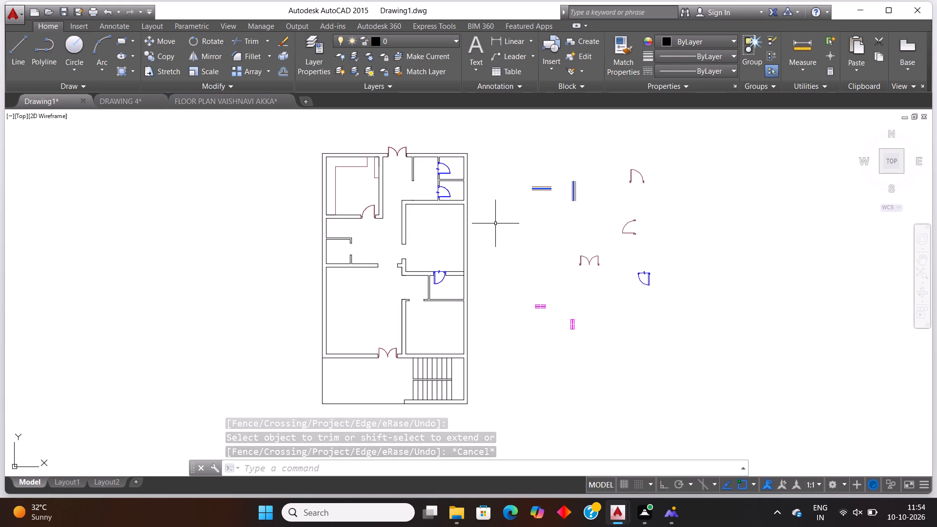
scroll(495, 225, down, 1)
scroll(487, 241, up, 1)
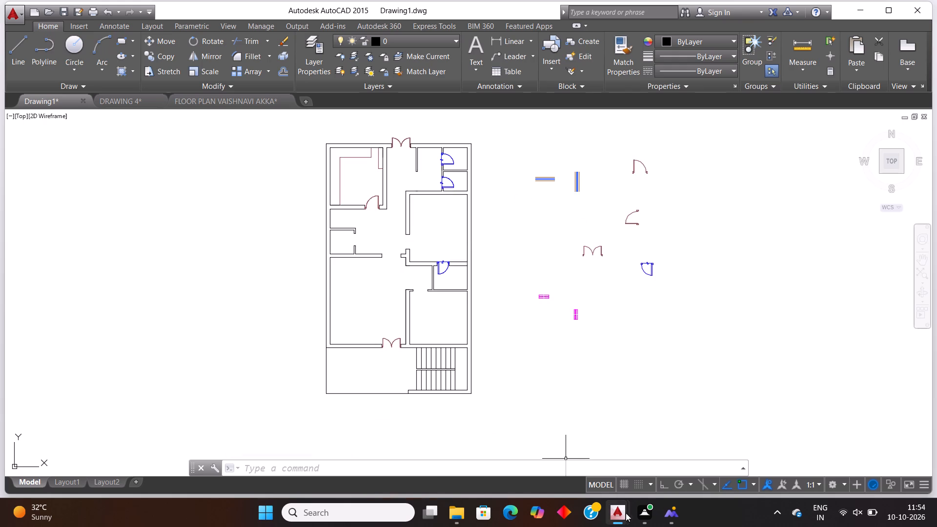
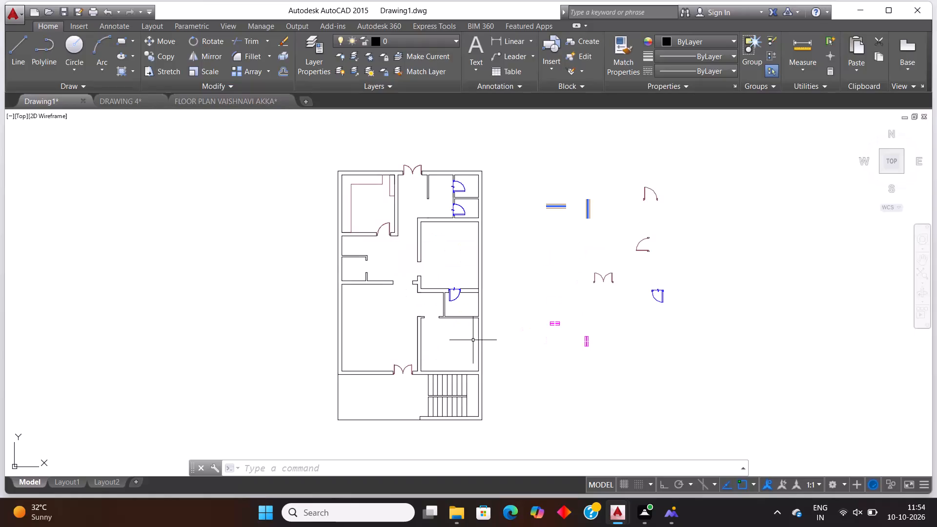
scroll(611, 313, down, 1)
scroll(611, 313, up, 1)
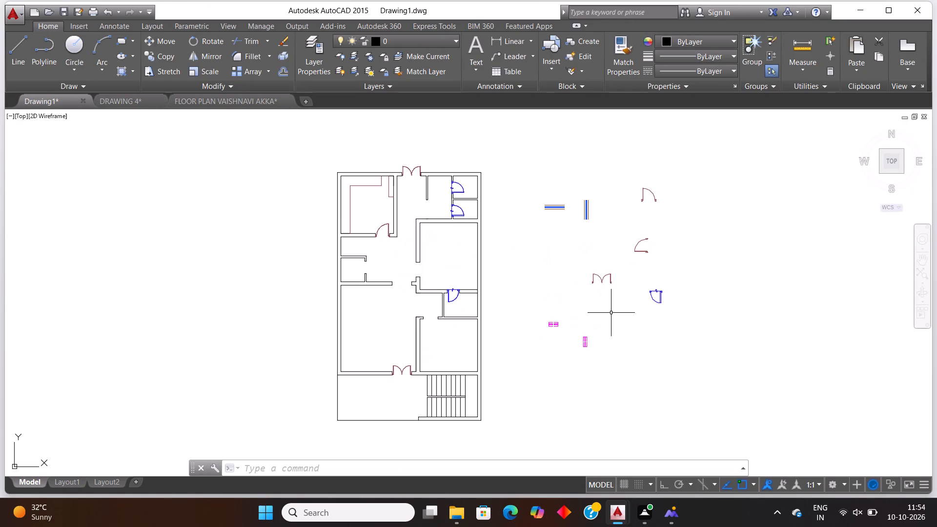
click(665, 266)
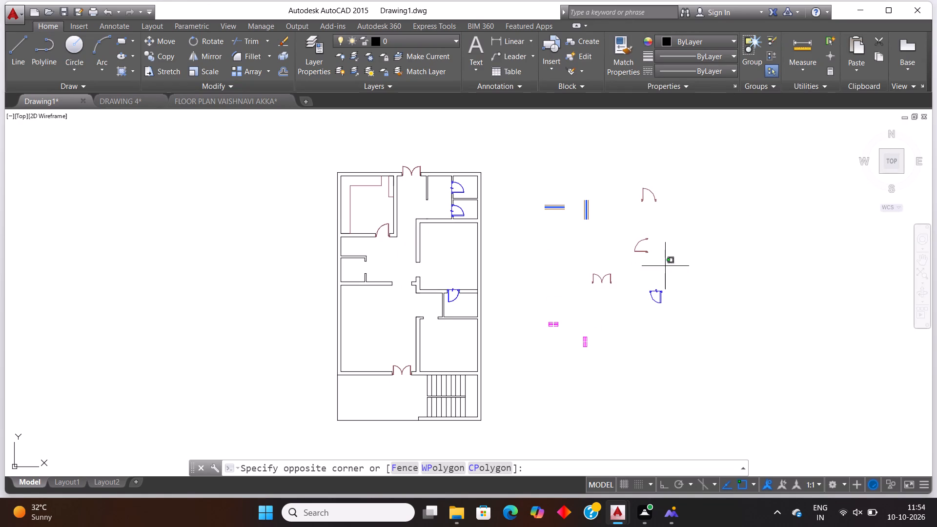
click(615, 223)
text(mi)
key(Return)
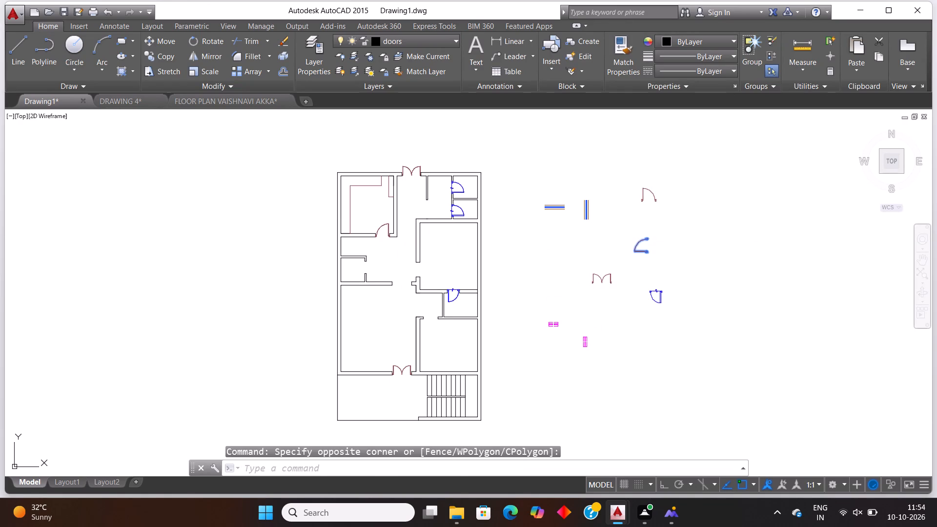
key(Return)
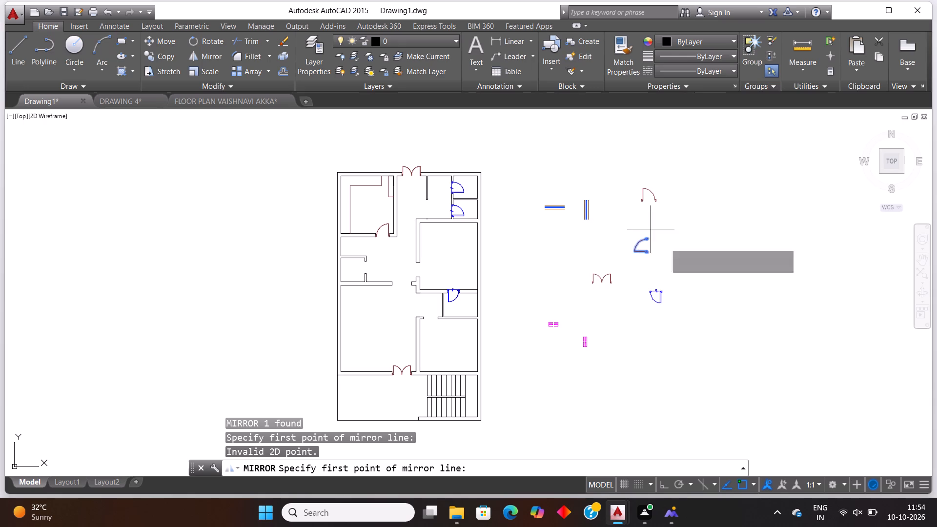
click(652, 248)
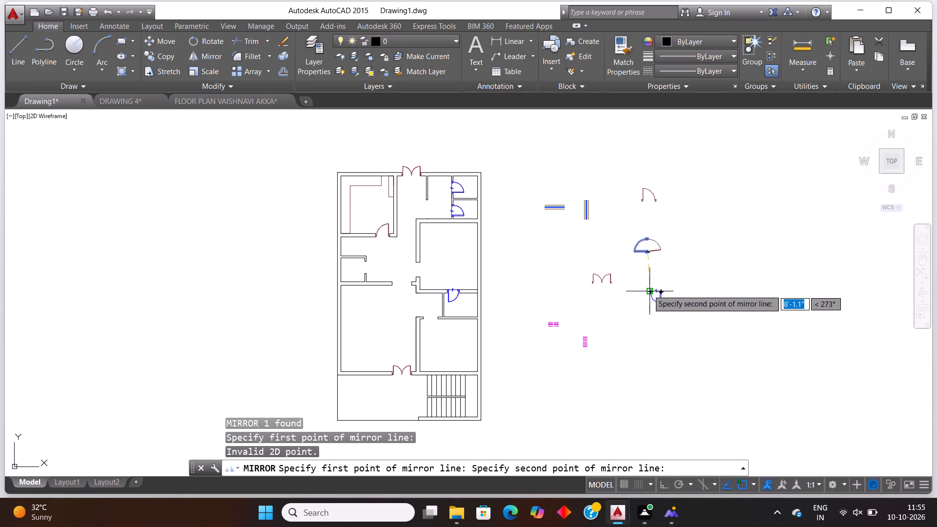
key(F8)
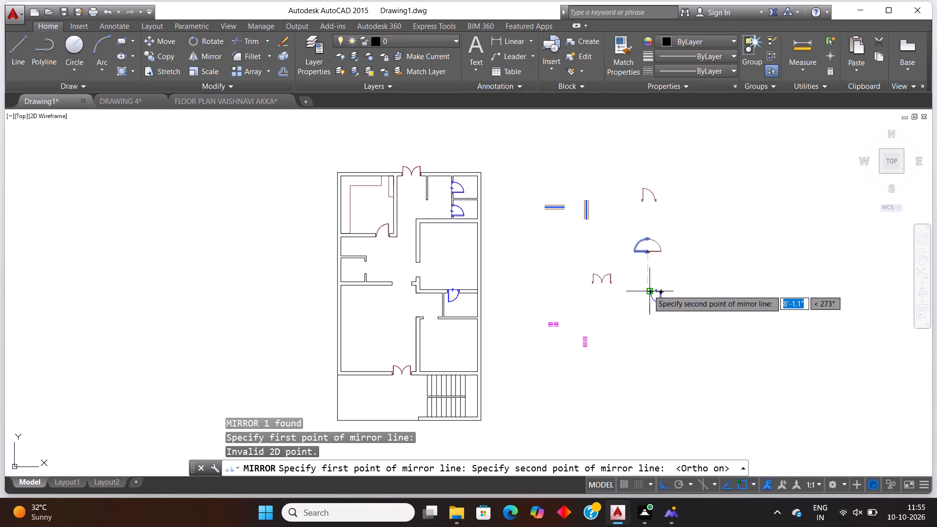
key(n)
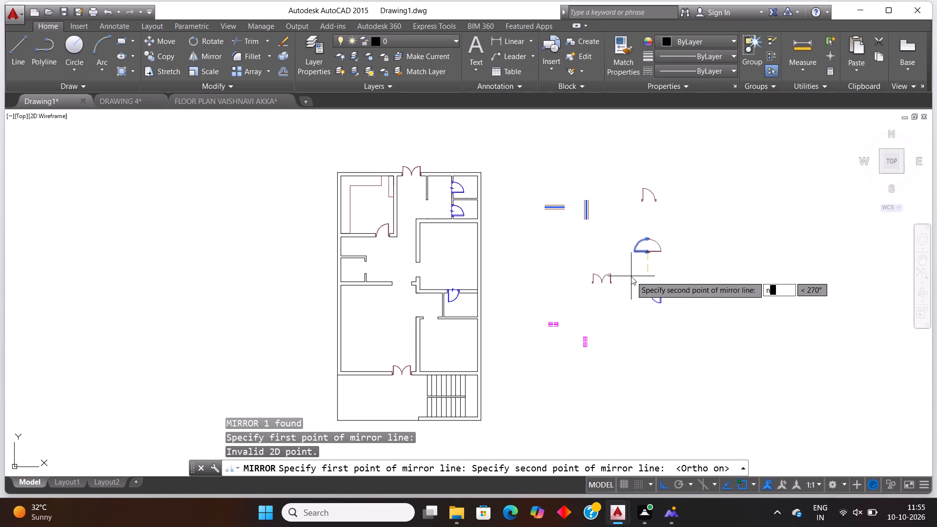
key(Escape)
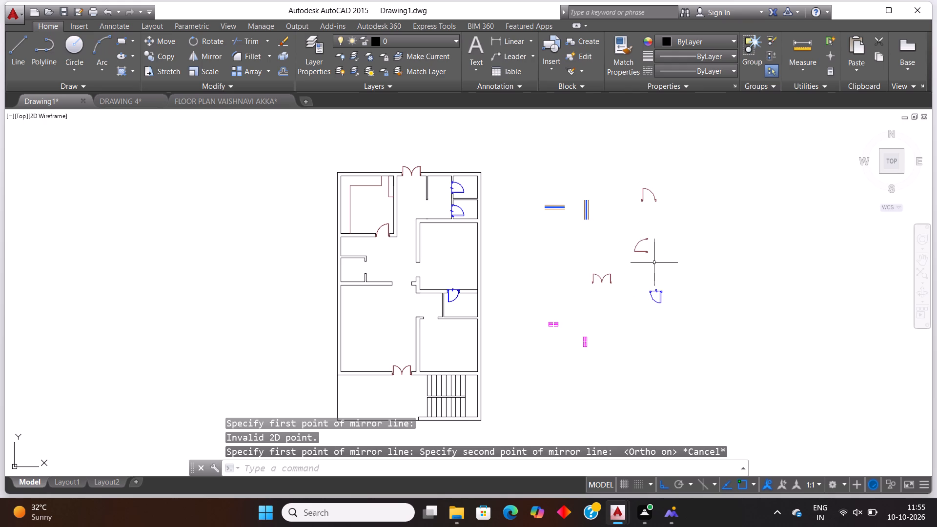
Mirror the spare single door symbol in the middle of the symbol group about a vertical axis on its open side, keeping the original.
click(654, 262)
click(635, 234)
text(mi)
key(Return)
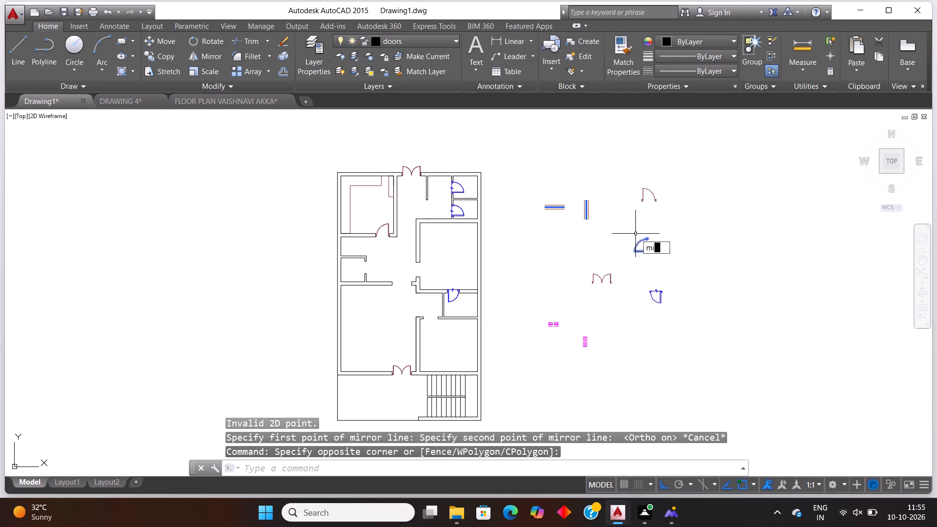
click(652, 254)
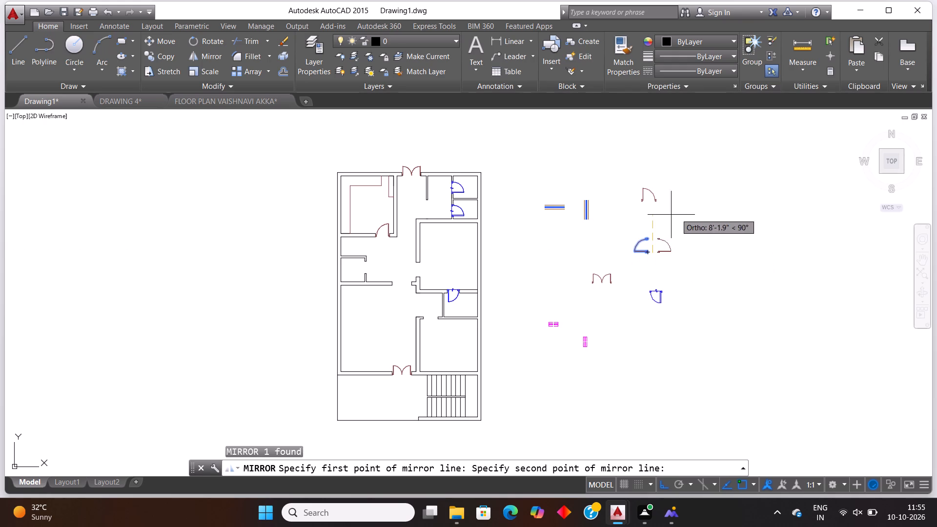
click(661, 222)
key(n)
key(Return)
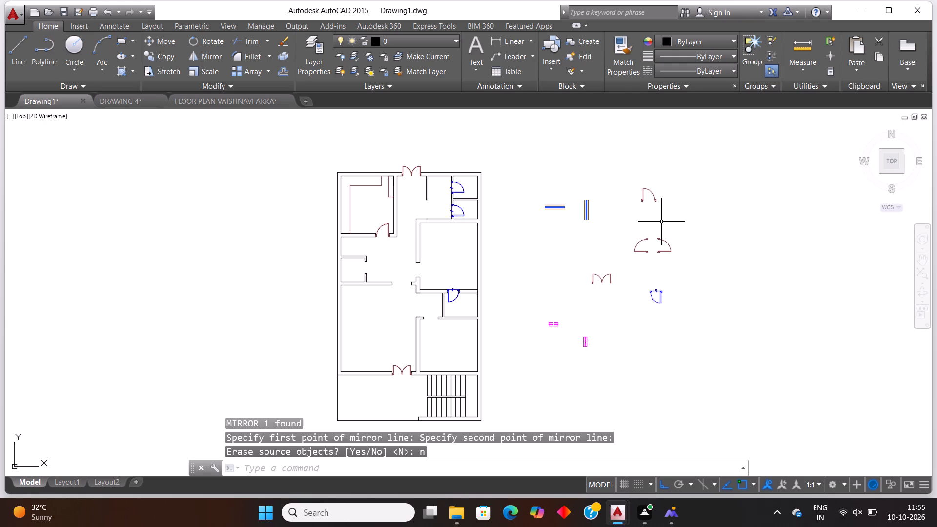
key(Escape)
Copy the mirrored door symbol into the opening in the left wall of the large room on the plan's right side.
scroll(688, 271, up, 1)
click(670, 265)
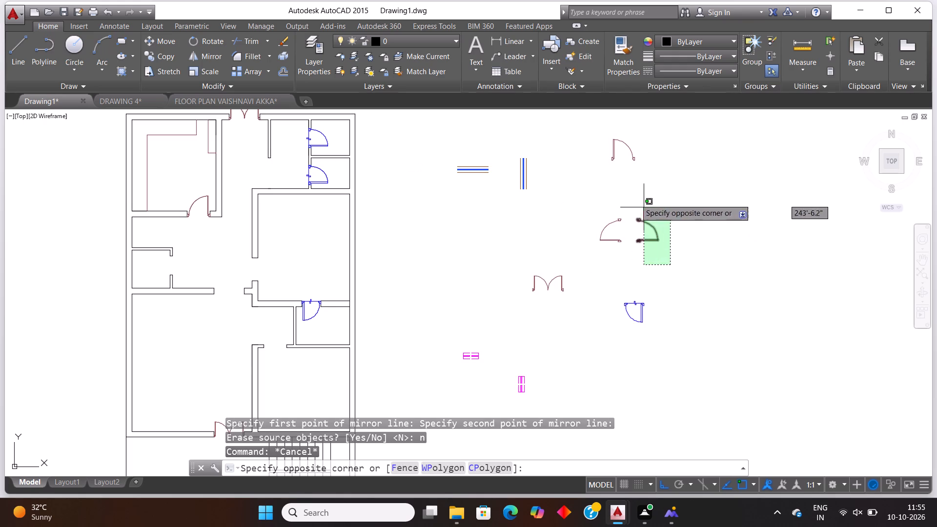
click(634, 198)
key(ctrl+c)
key(ctrl+v)
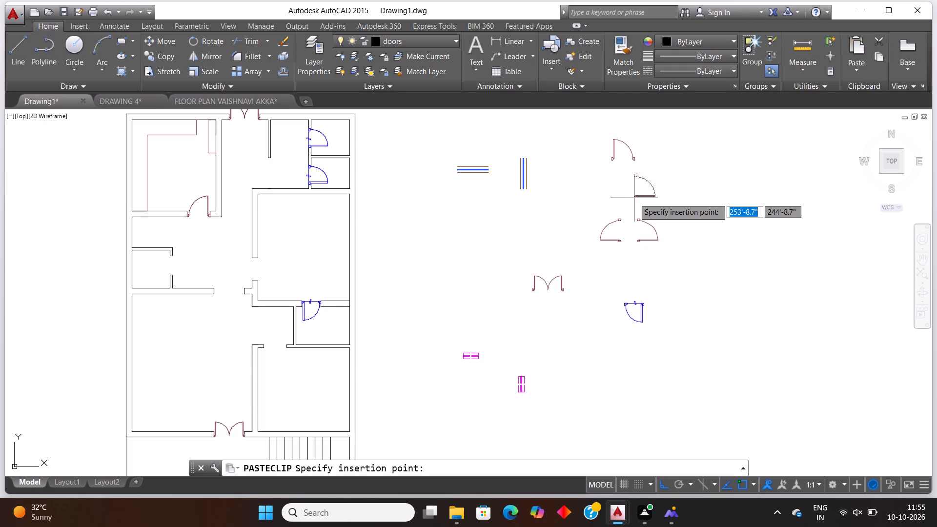
scroll(250, 290, up, 2)
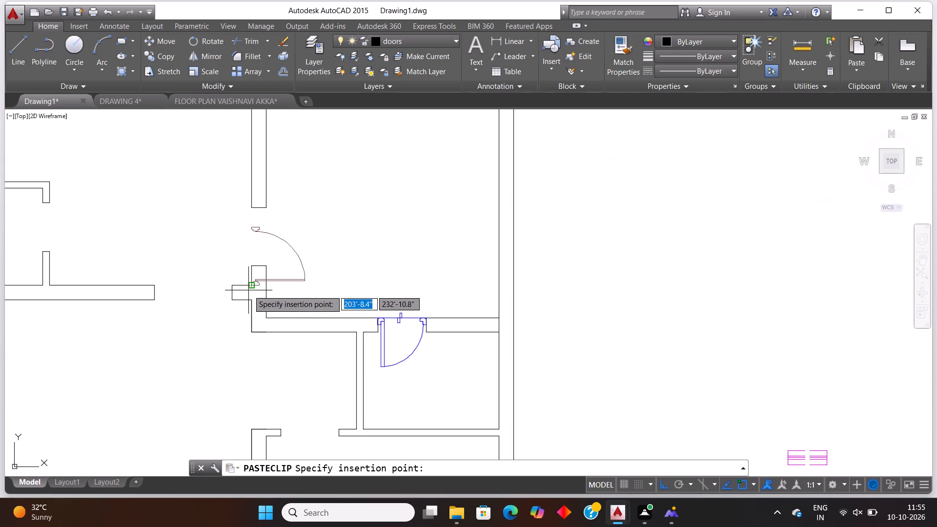
scroll(248, 290, up, 1)
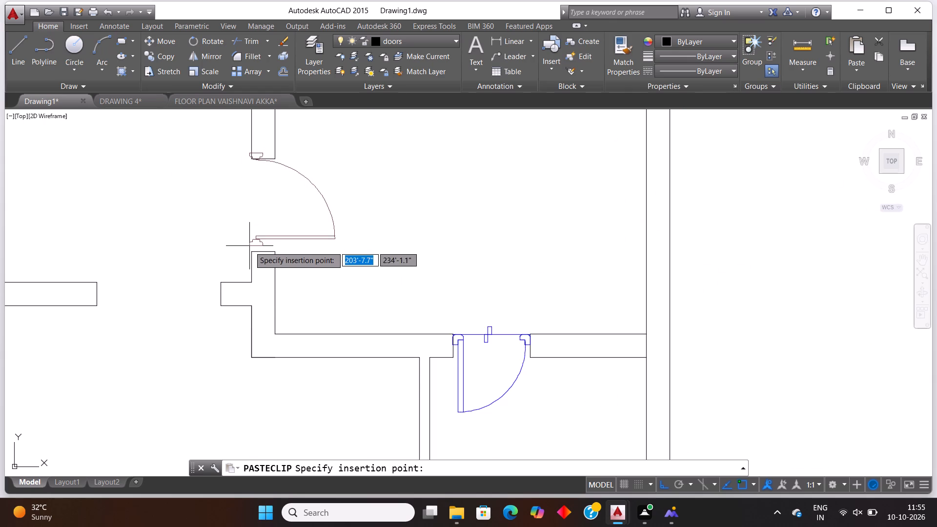
click(251, 254)
Mirror the topmost spare single door symbol about a horizontal axis at its arc, keeping the original.
scroll(352, 216, down, 2)
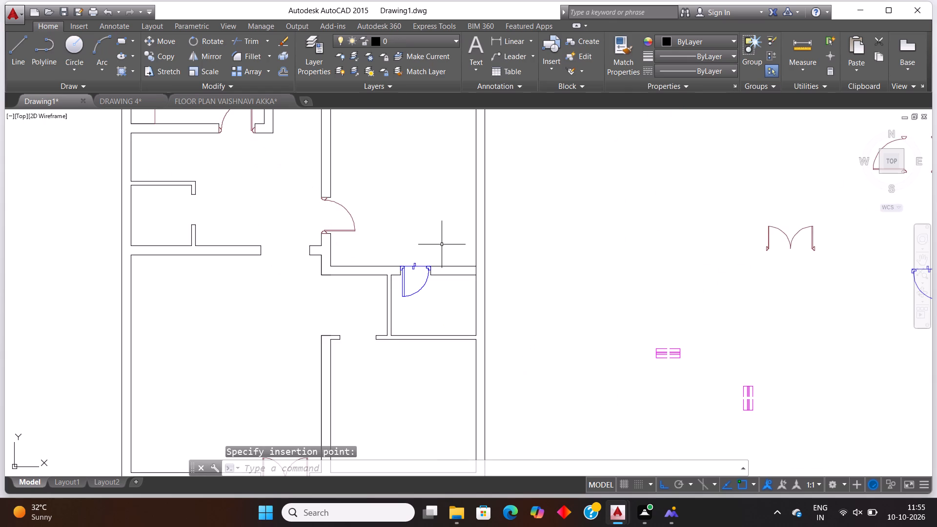
scroll(442, 244, down, 2)
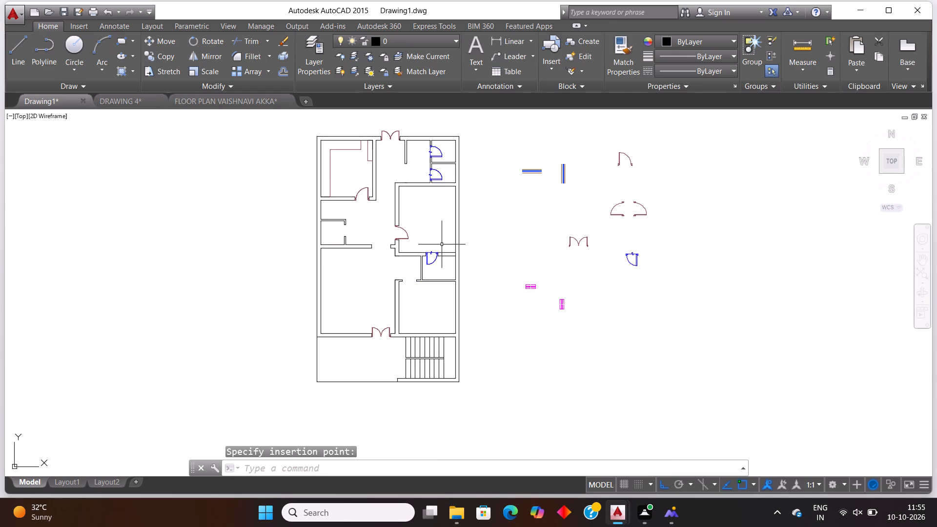
click(658, 170)
click(601, 146)
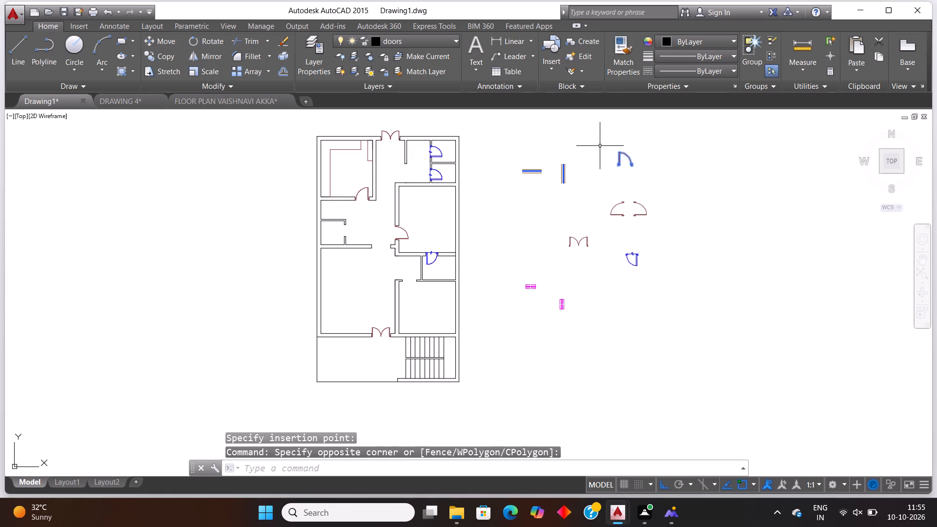
text(mi)
key(Return)
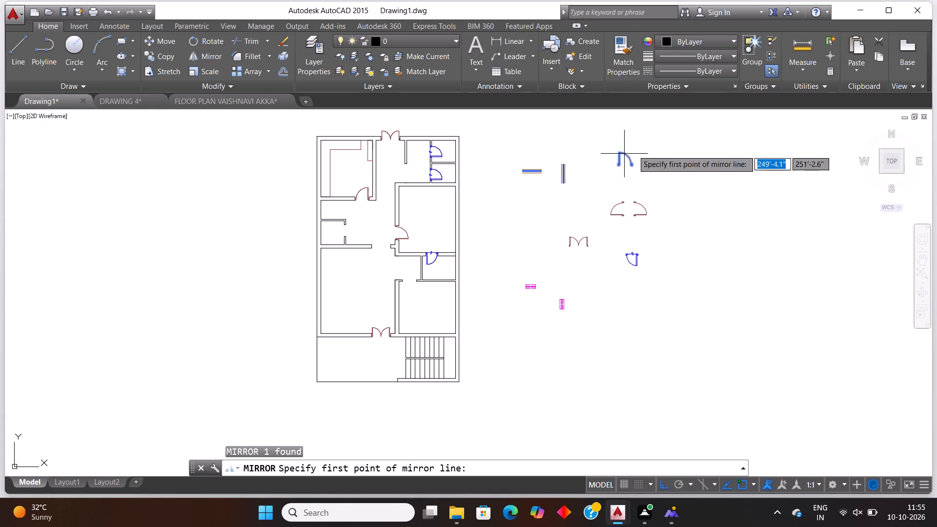
click(623, 158)
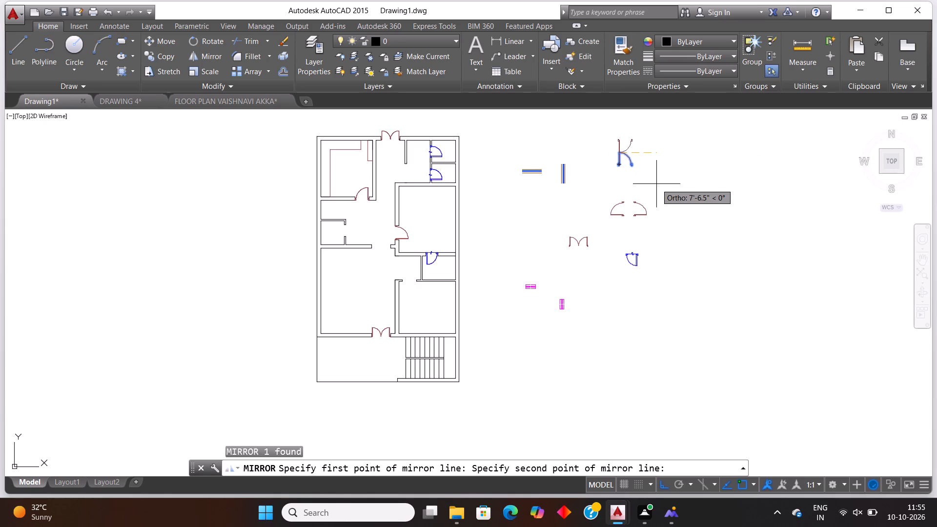
click(656, 184)
key(n)
key(Return)
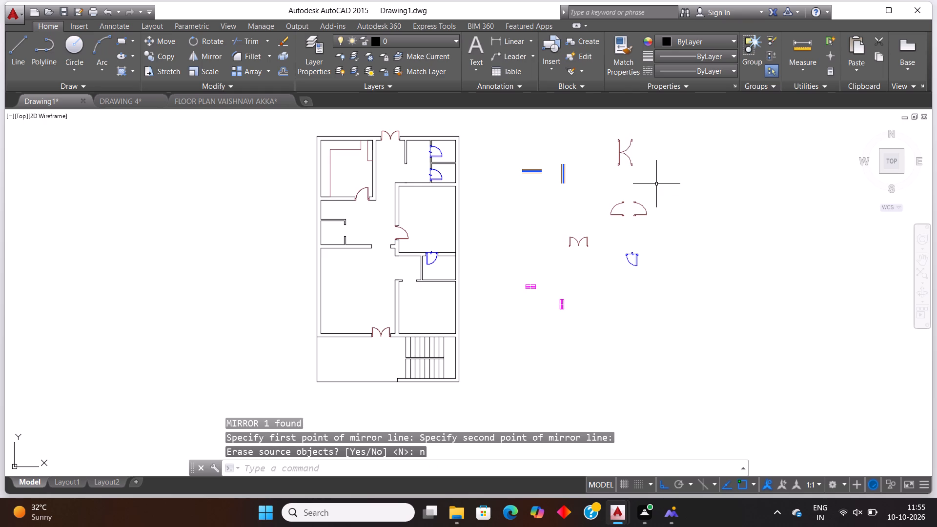
Move the flipped door copy into the opening in the top wall of the room above the staircase.
click(632, 139)
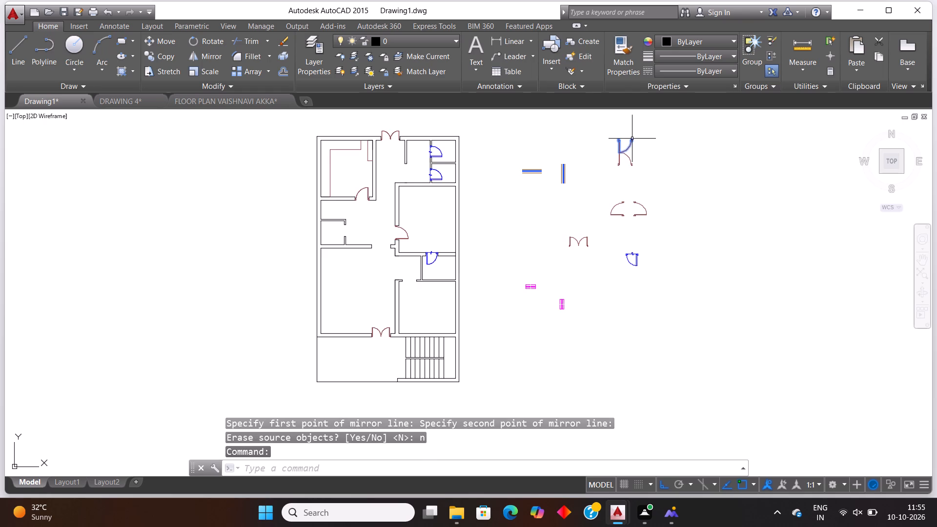
key(m)
key(Return)
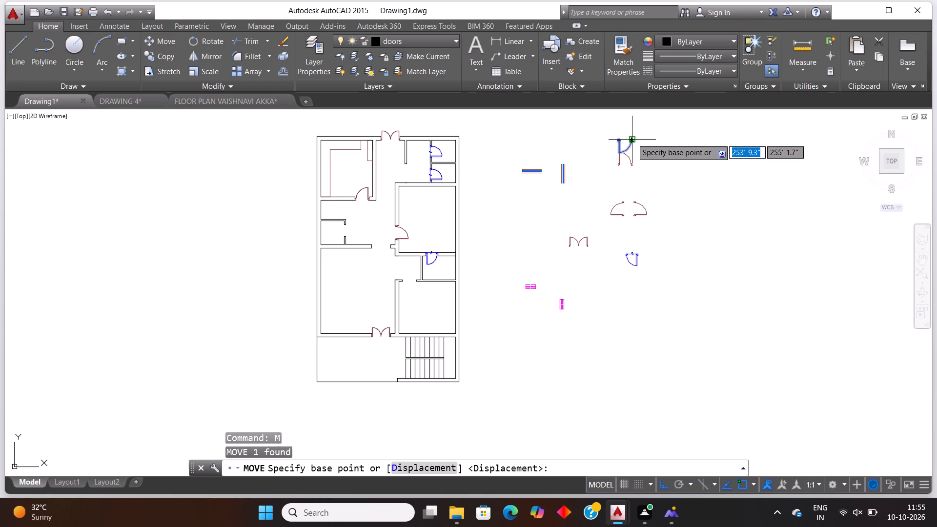
click(632, 139)
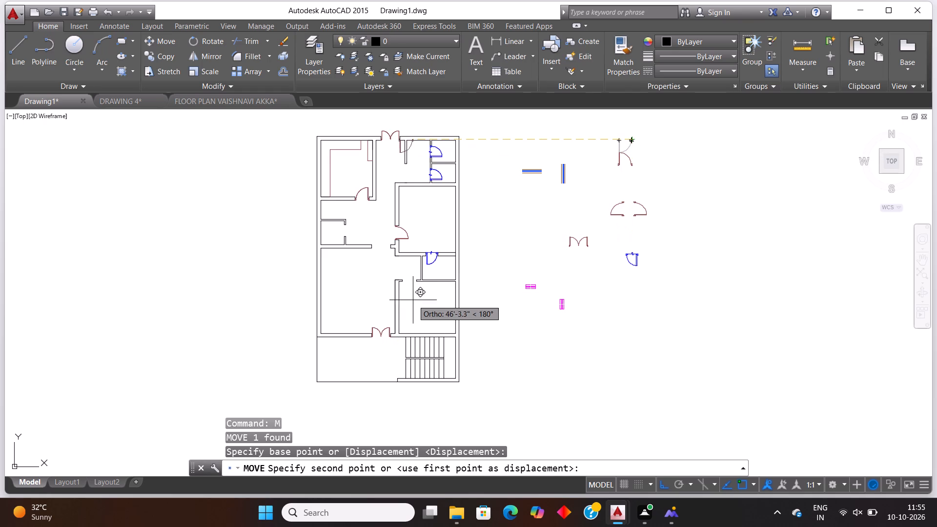
scroll(413, 300, up, 2)
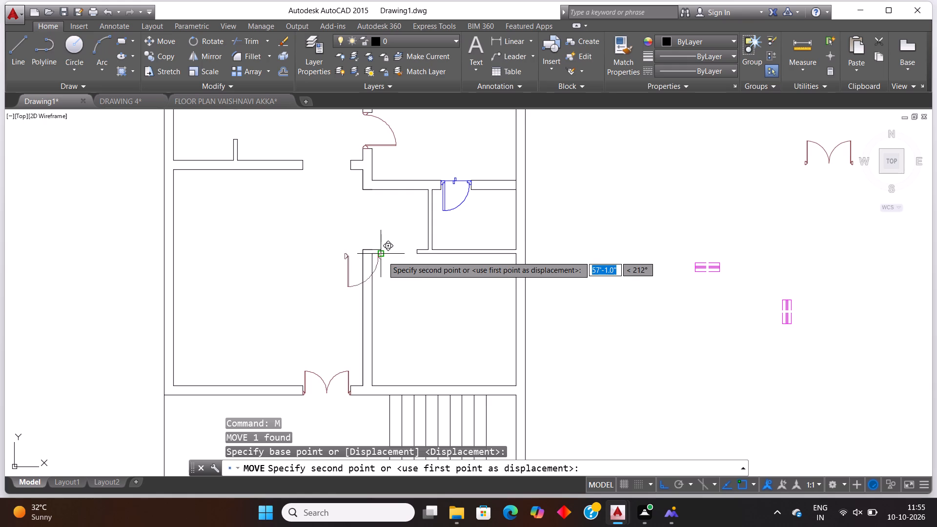
click(418, 248)
scroll(556, 268, down, 2)
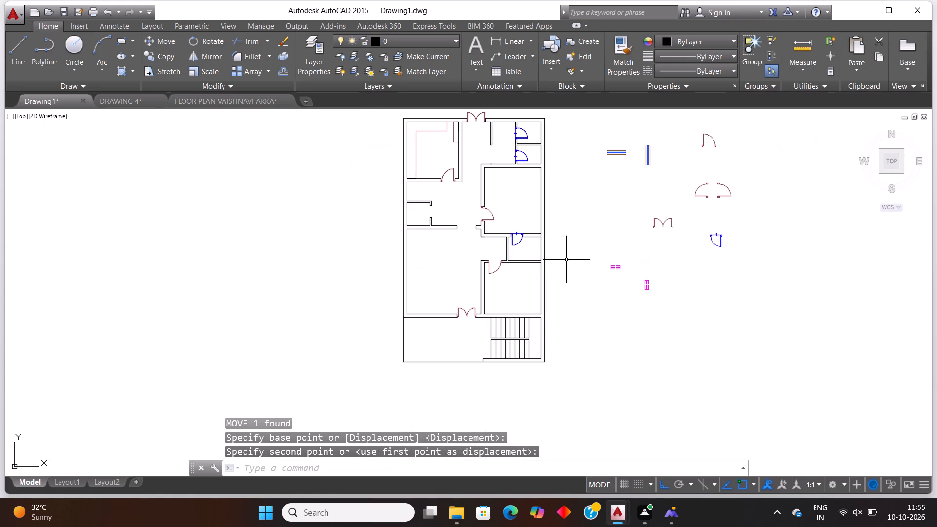
scroll(574, 254, down, 2)
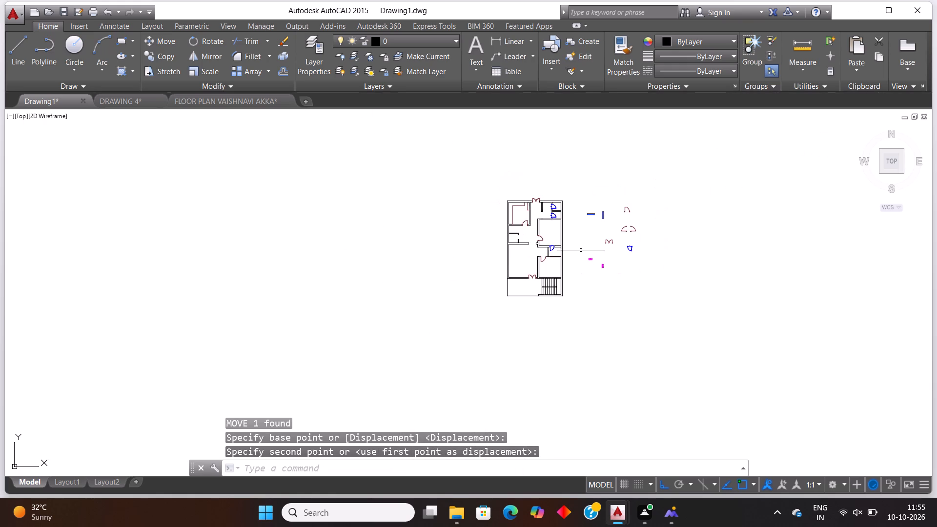
scroll(583, 248, up, 1)
key(Escape)
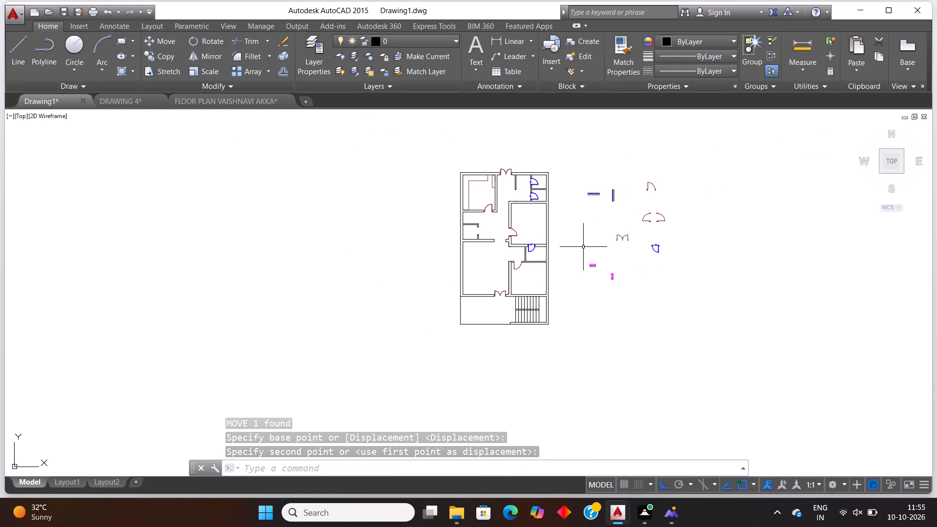
Delete the leftover single and double door symbols beside the plan, keeping the window and ventilator symbols.
scroll(550, 244, down, 1)
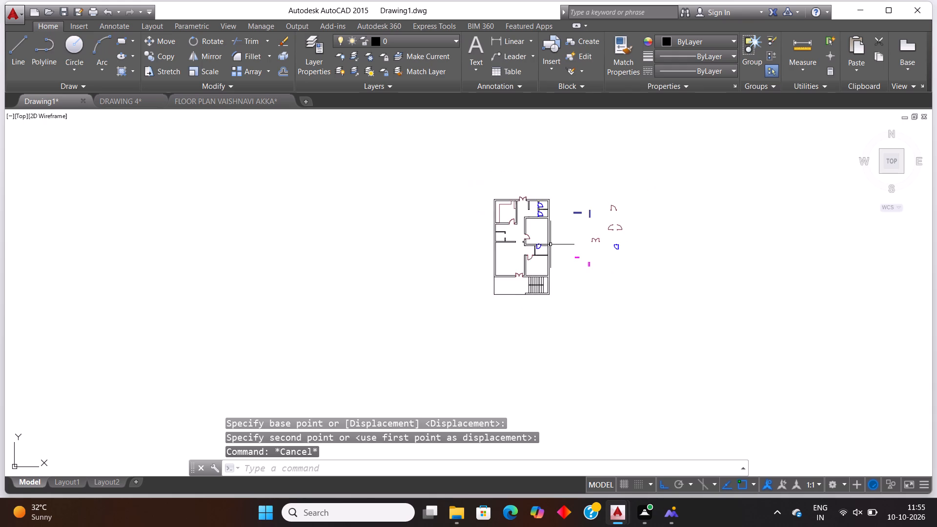
scroll(648, 222, up, 1)
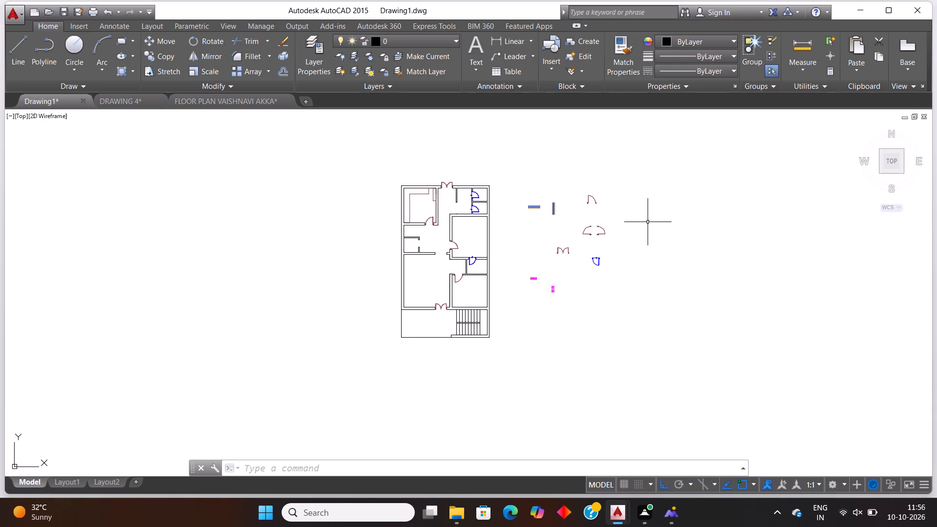
click(611, 281)
click(576, 184)
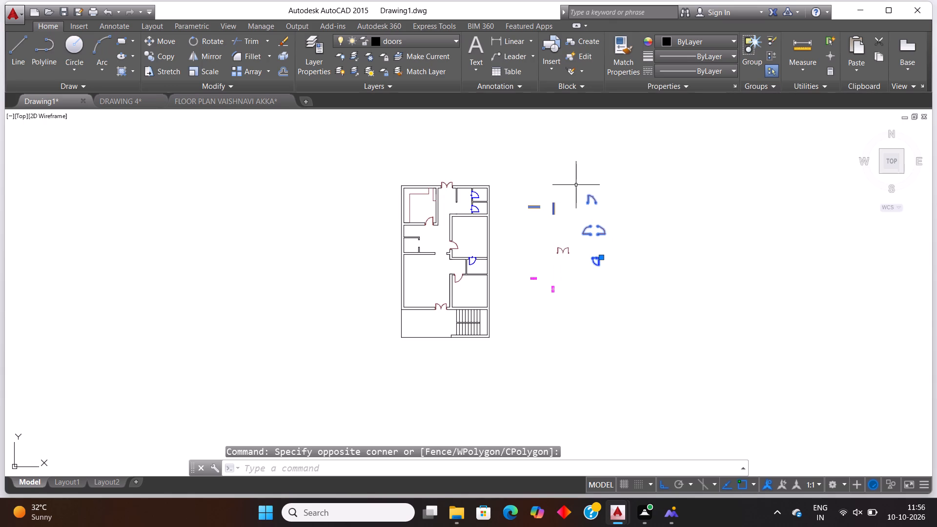
key(Delete)
click(580, 254)
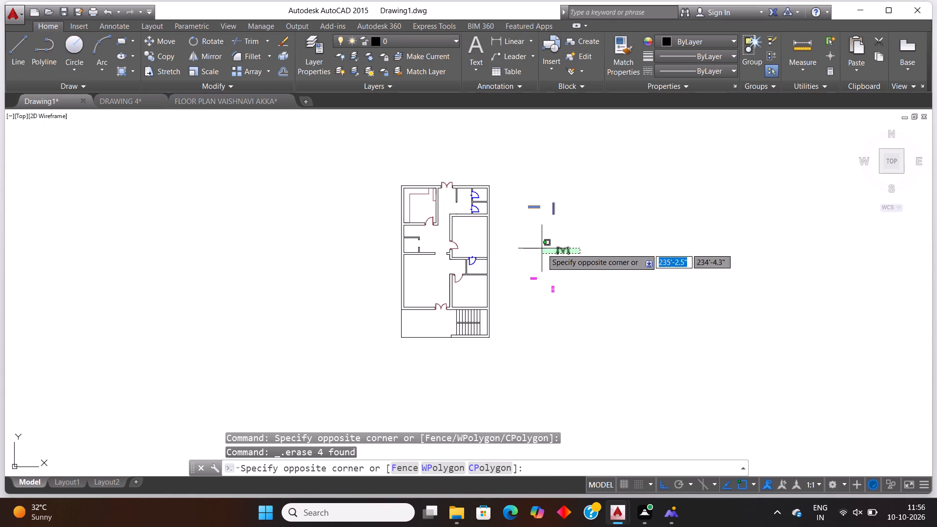
click(542, 248)
key(Delete)
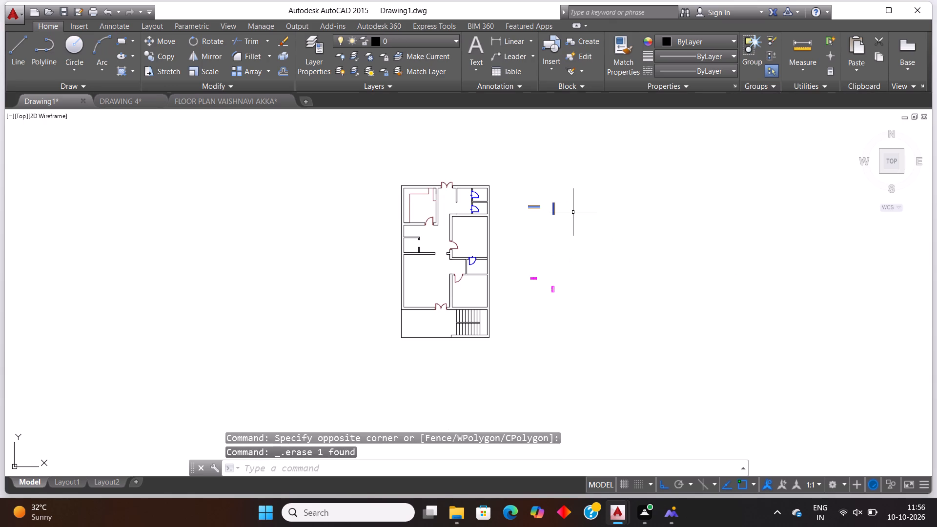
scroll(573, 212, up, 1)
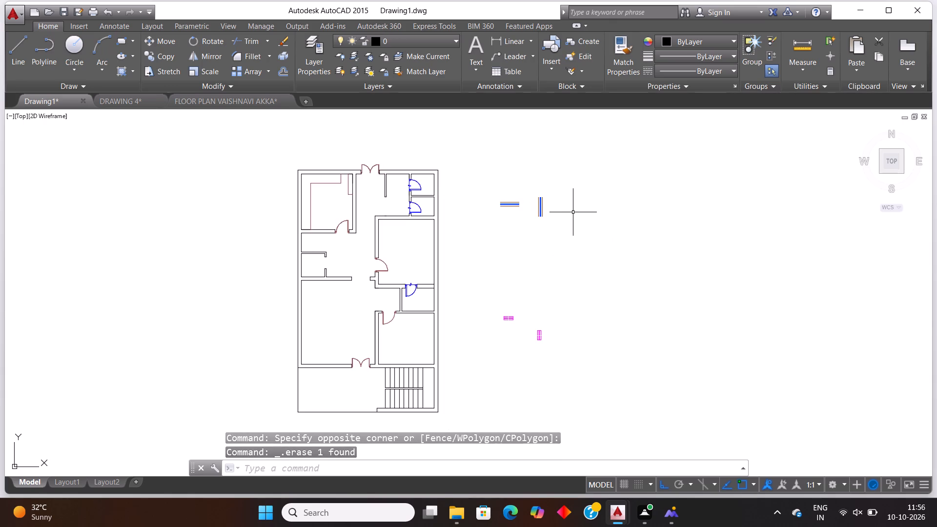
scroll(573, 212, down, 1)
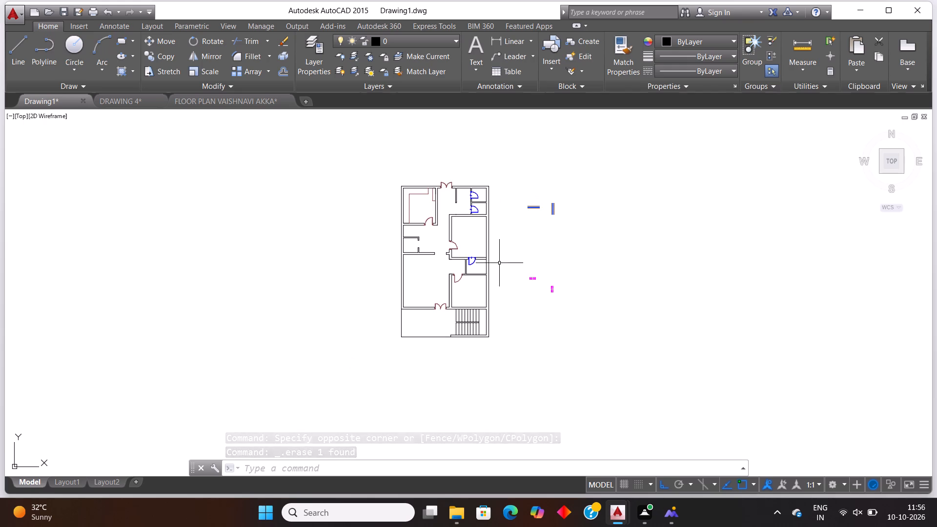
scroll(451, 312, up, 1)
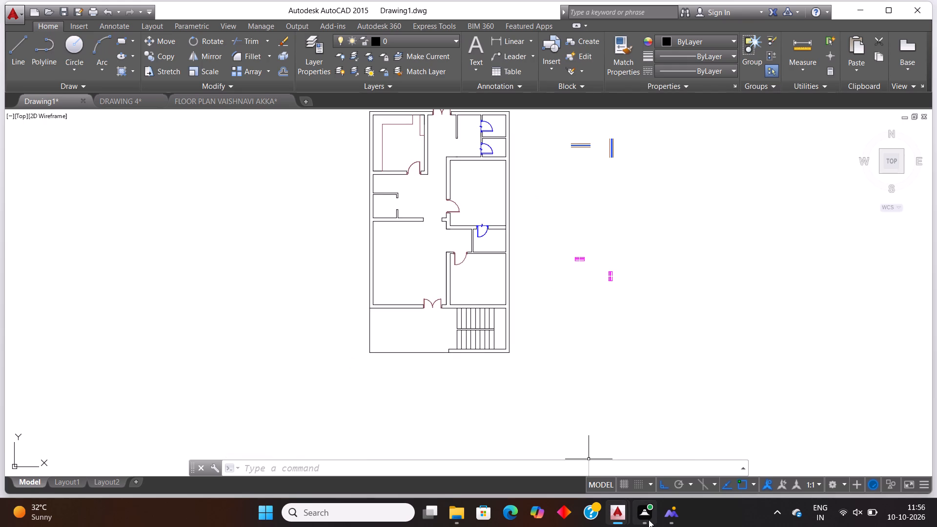
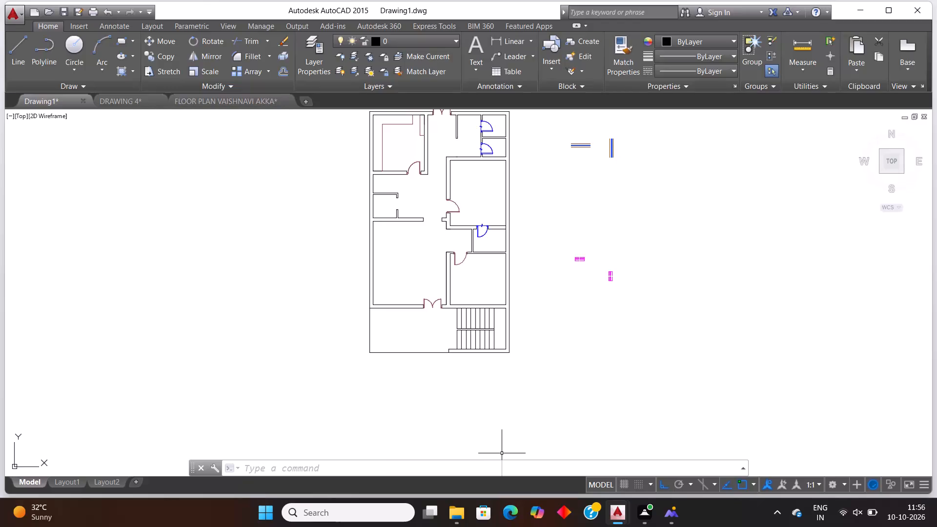
Extend the right-hand line of the short partition wall near the top double door up to the top wall's outer face.
scroll(565, 353, down, 2)
scroll(572, 348, up, 2)
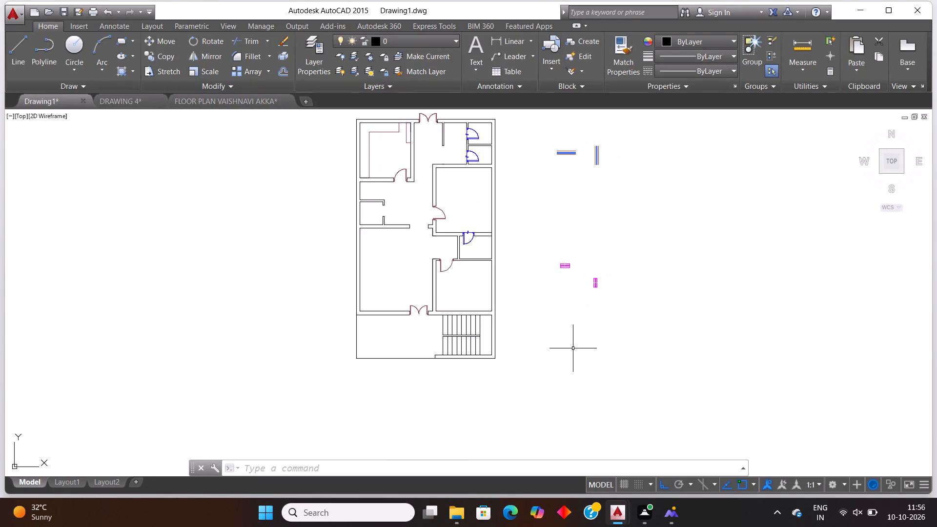
scroll(573, 348, down, 1)
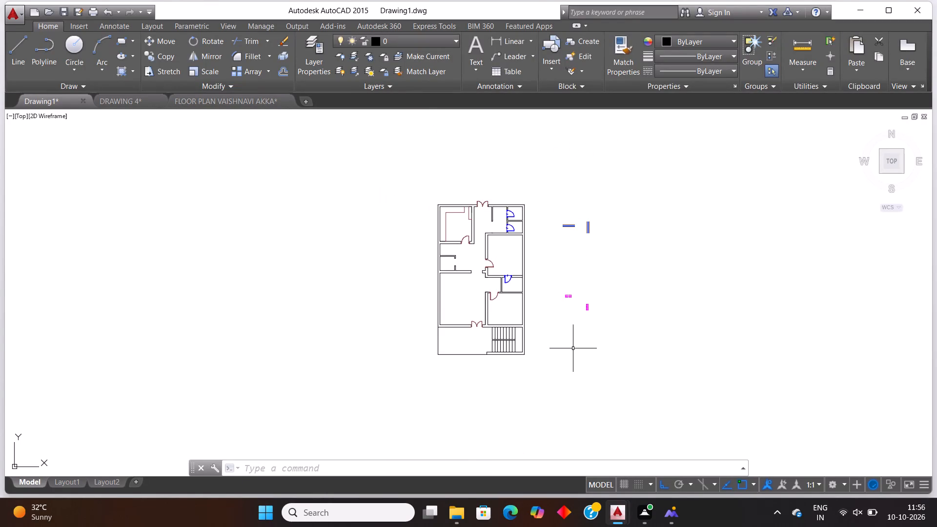
scroll(530, 249, up, 1)
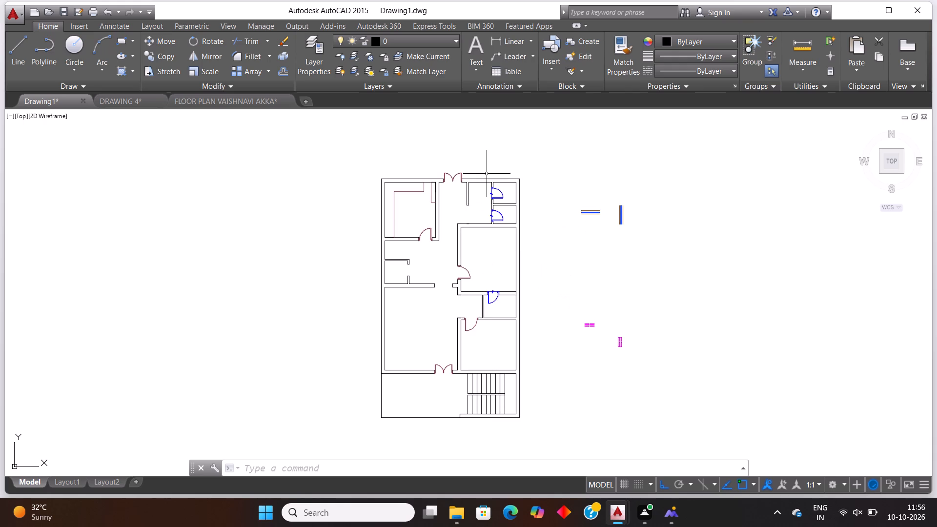
scroll(488, 173, up, 2)
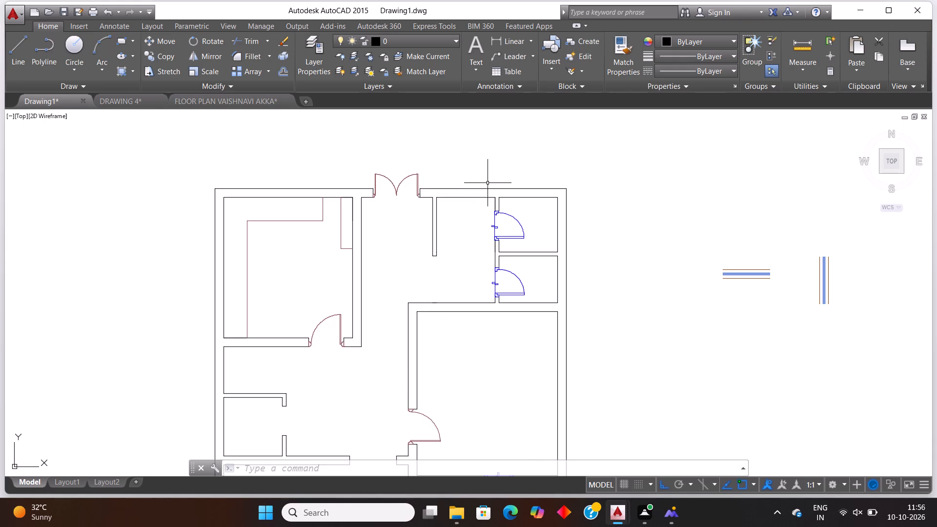
scroll(488, 183, up, 1)
key(Escape)
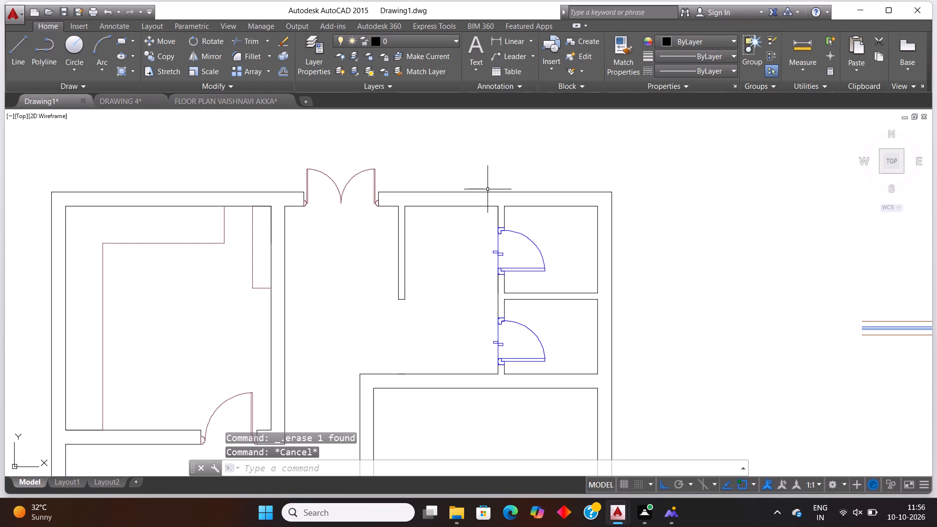
key(l)
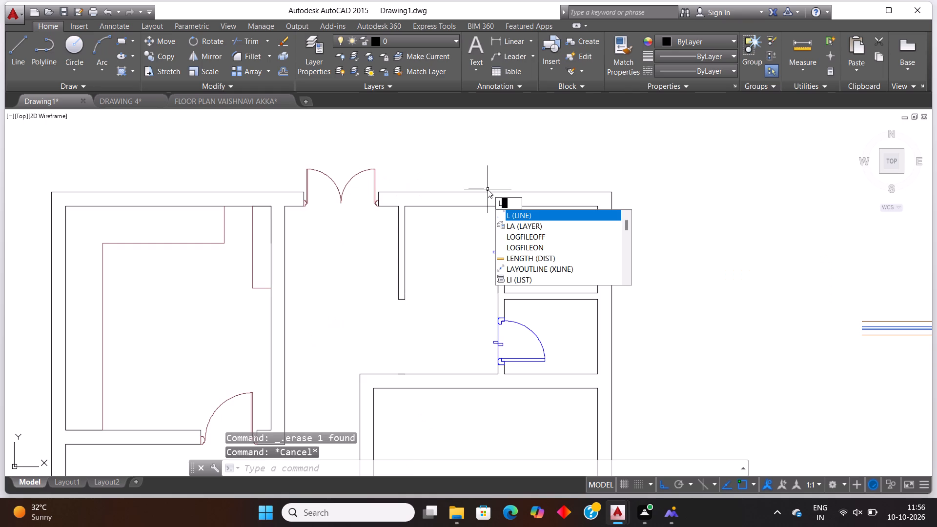
key(Escape)
text(ex)
key(Return)
key(Return)
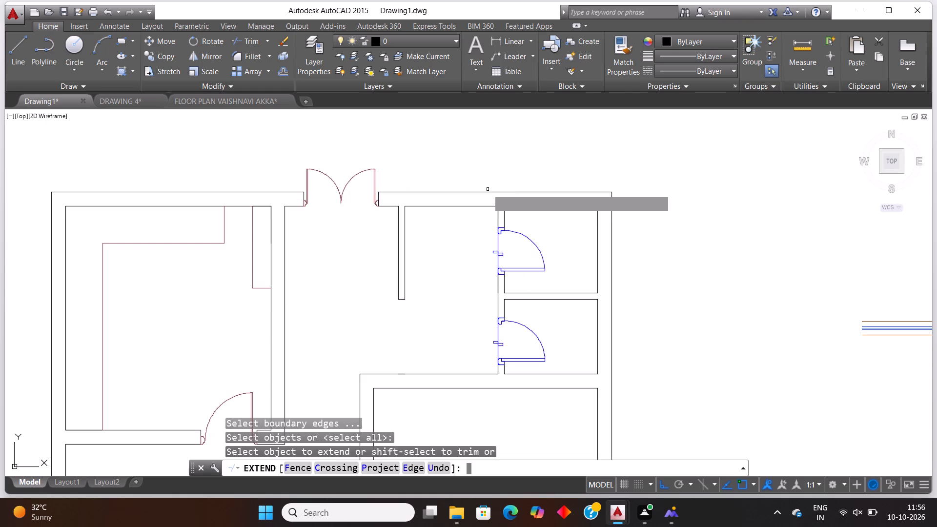
click(406, 212)
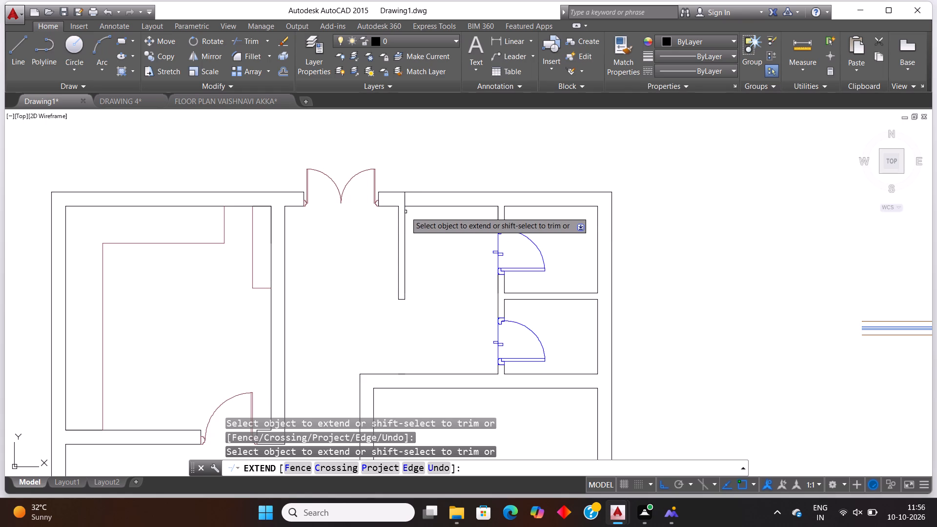
key(Escape)
key(Escape)
Offset the extended partition line 9" to the right, and offset that copy another 2' to the right.
text(off)
key(Return)
key(Return)
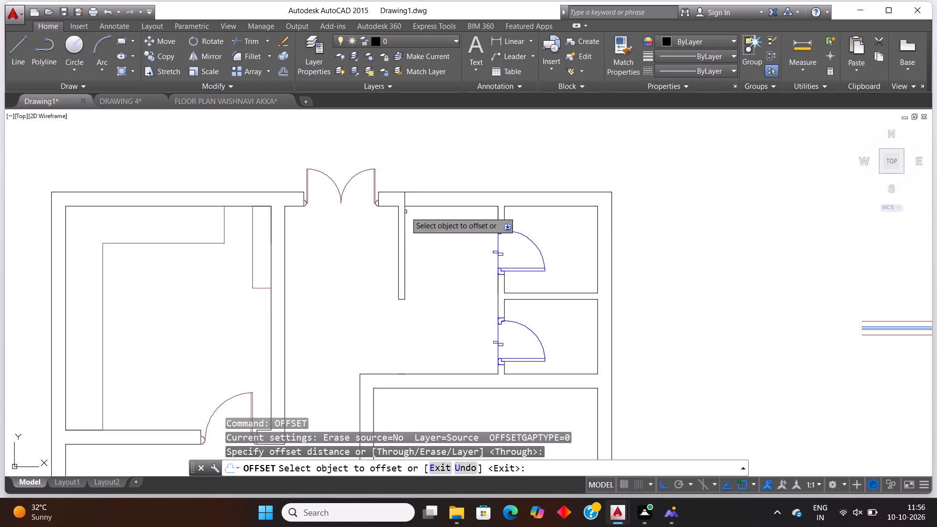
click(404, 202)
text(9")
key(Return)
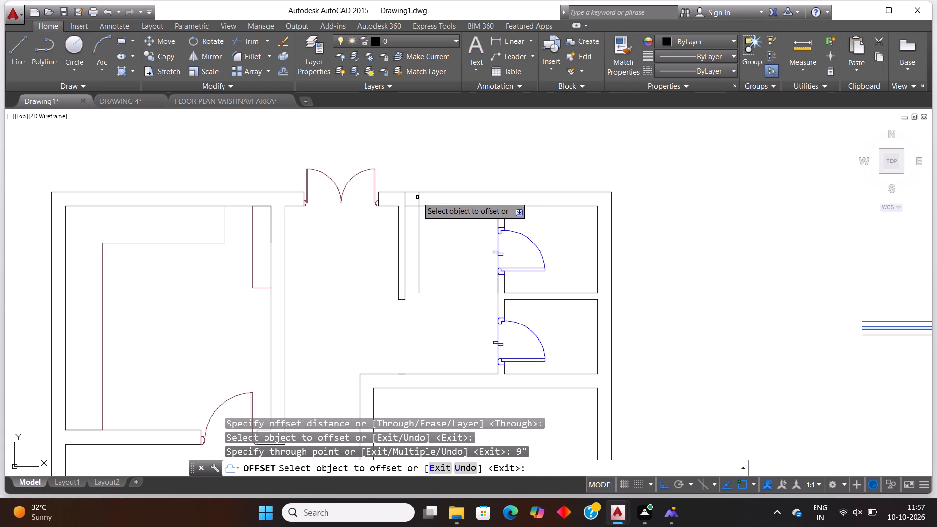
click(417, 197)
text(2')
key(Return)
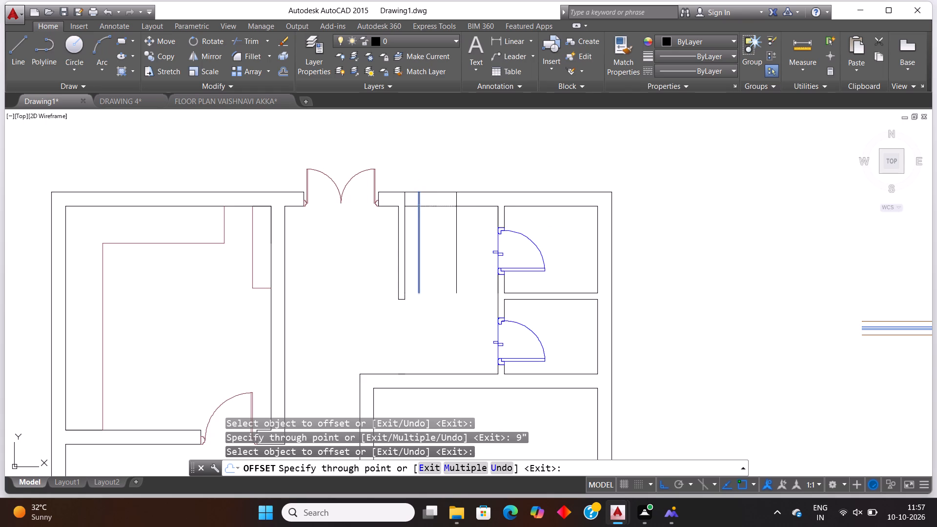
key(Escape)
Trim the top wall between the offset lines into a 2' opening and trim away the surplus line pieces.
text(tr)
key(Return)
key(Return)
click(436, 181)
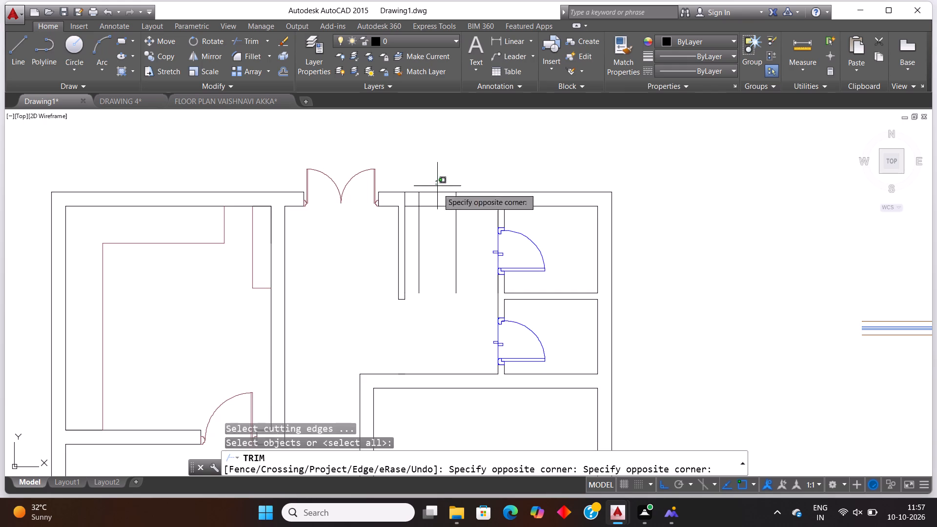
click(449, 258)
click(467, 254)
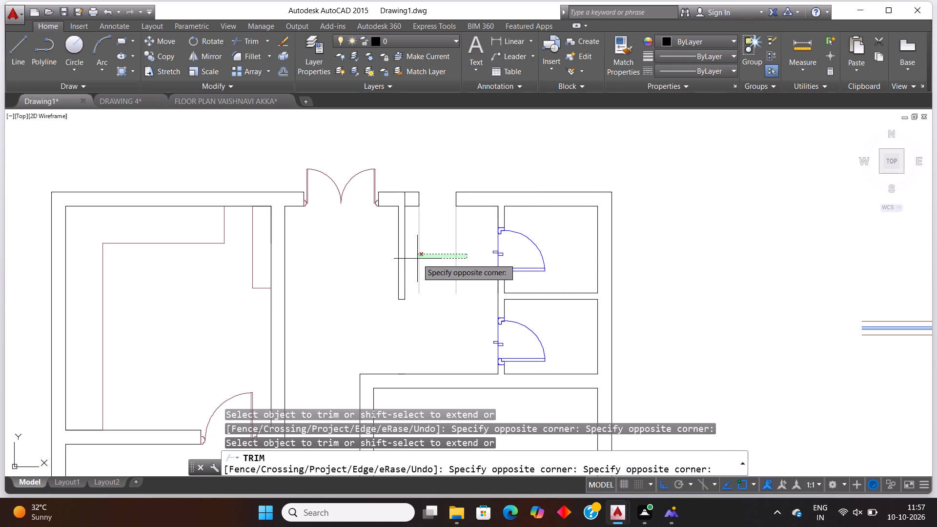
click(417, 259)
click(403, 201)
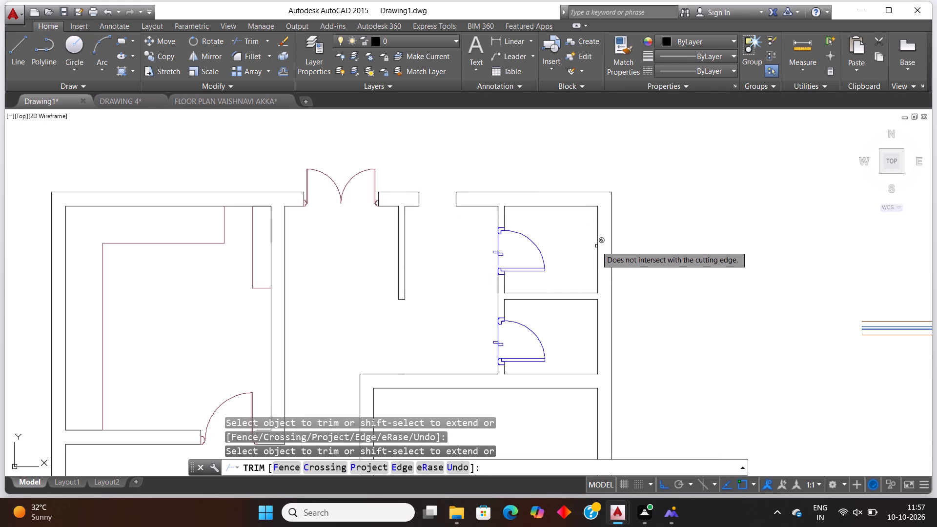
key(Escape)
Measure the inside height of the upper small room in the plan's top-right corner along its right wall.
scroll(617, 223, down, 1)
scroll(618, 223, up, 2)
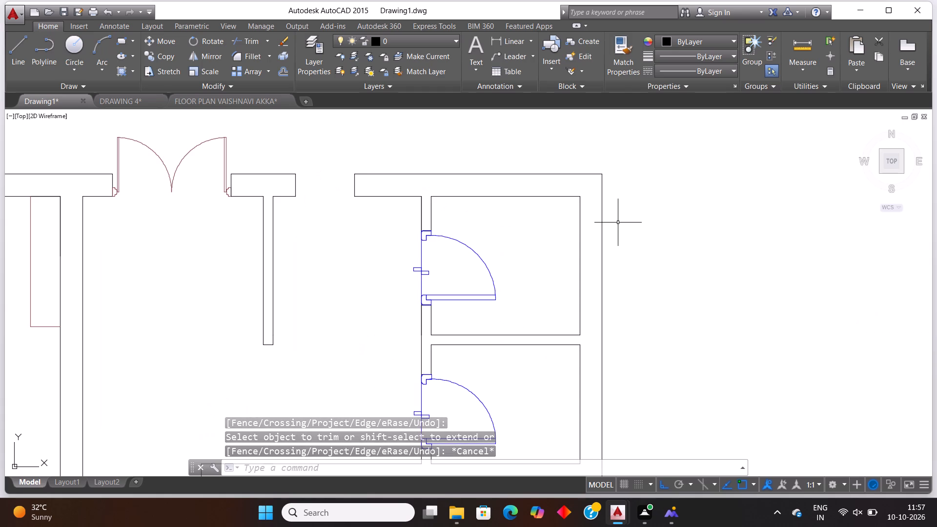
click(512, 39)
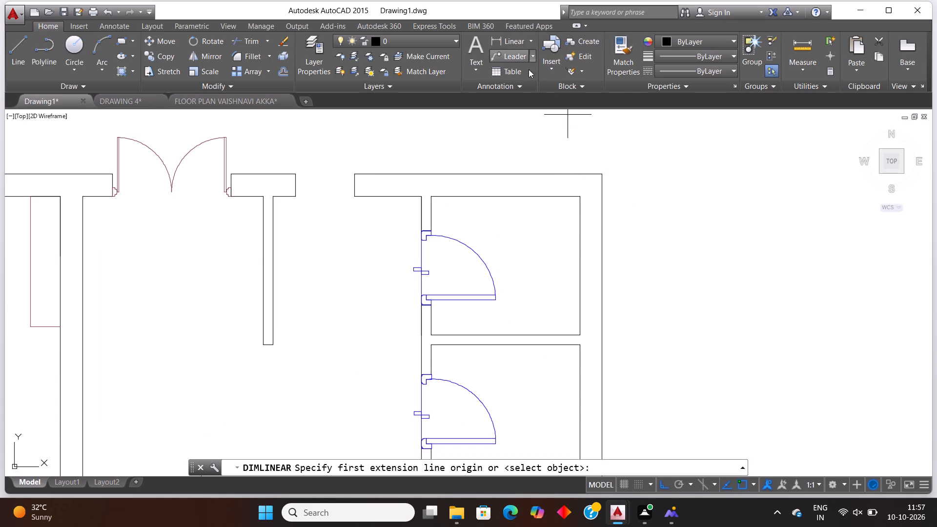
click(568, 199)
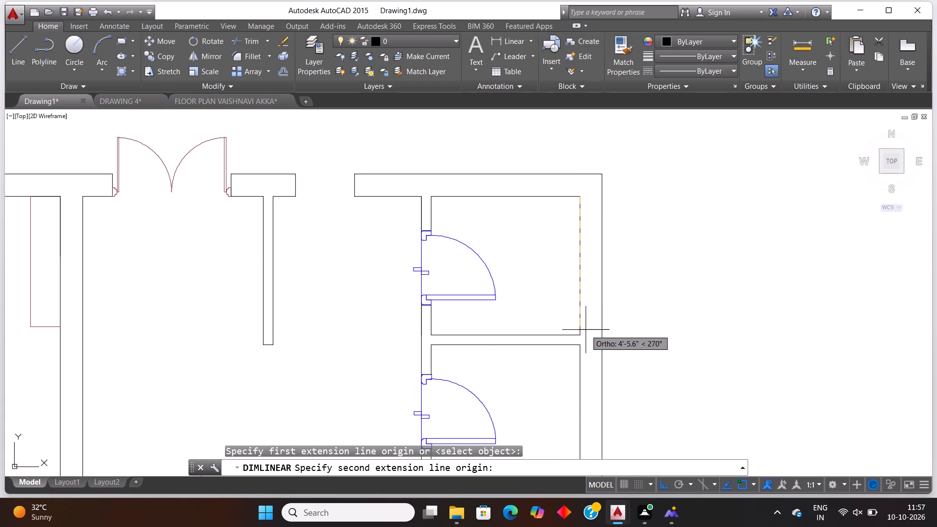
click(583, 333)
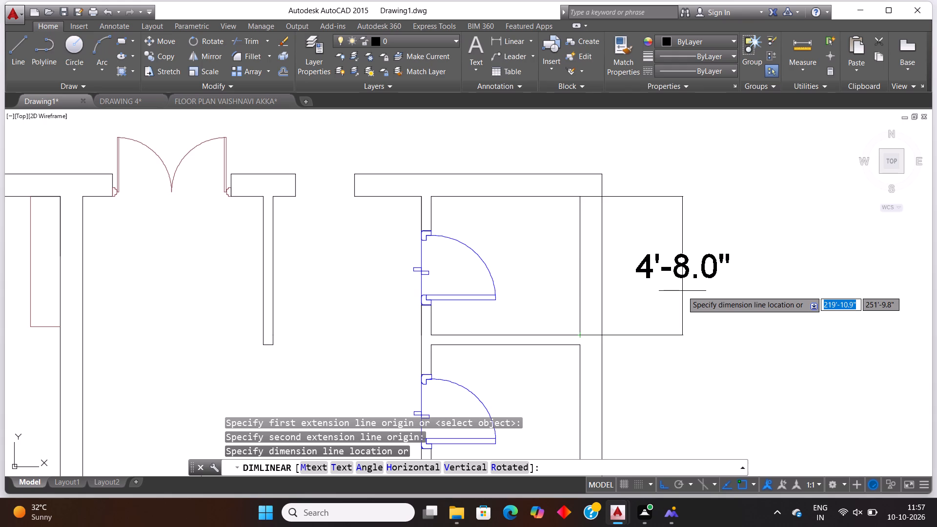
key(Escape)
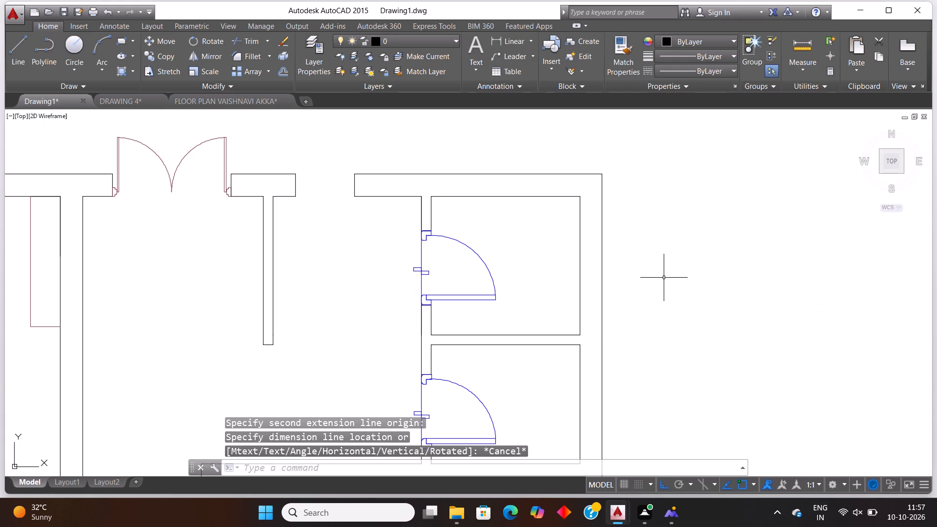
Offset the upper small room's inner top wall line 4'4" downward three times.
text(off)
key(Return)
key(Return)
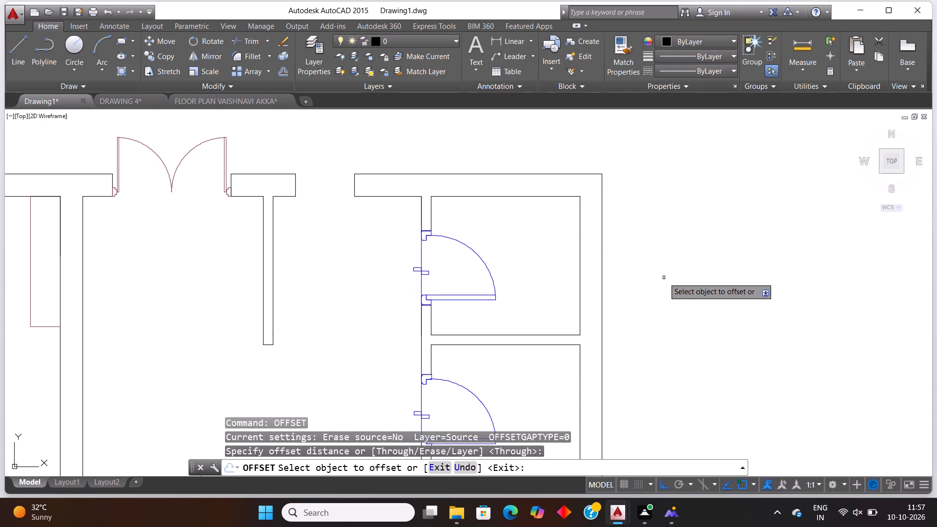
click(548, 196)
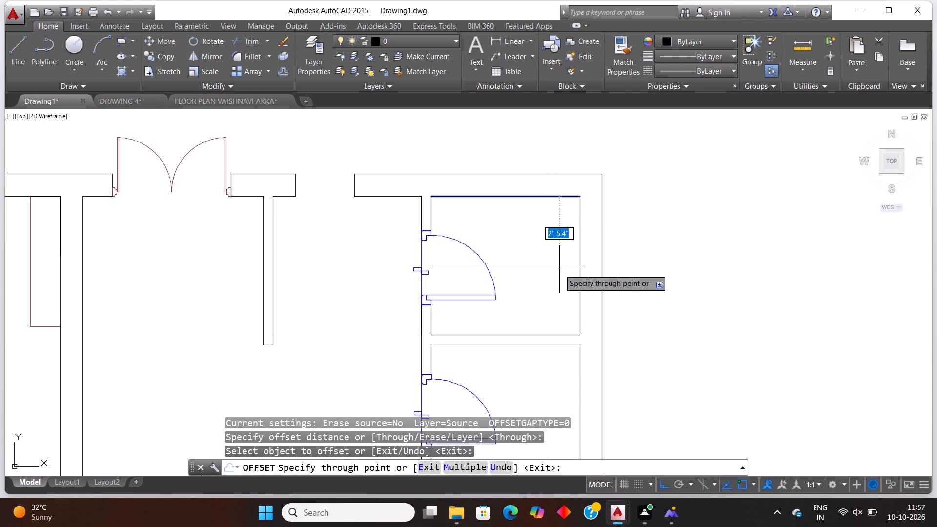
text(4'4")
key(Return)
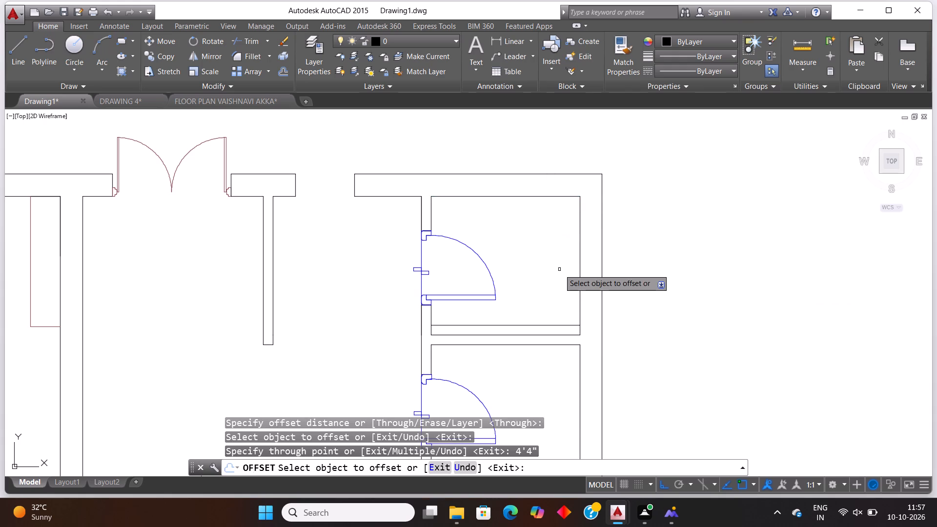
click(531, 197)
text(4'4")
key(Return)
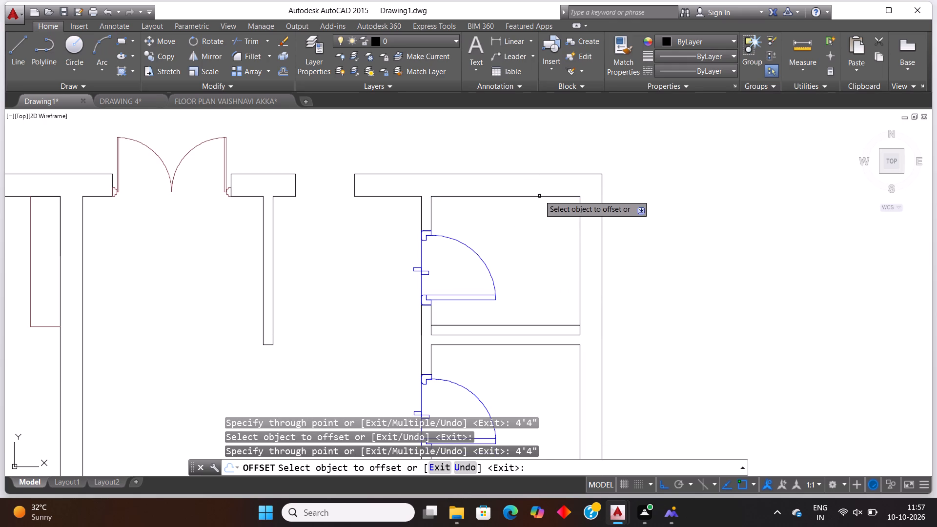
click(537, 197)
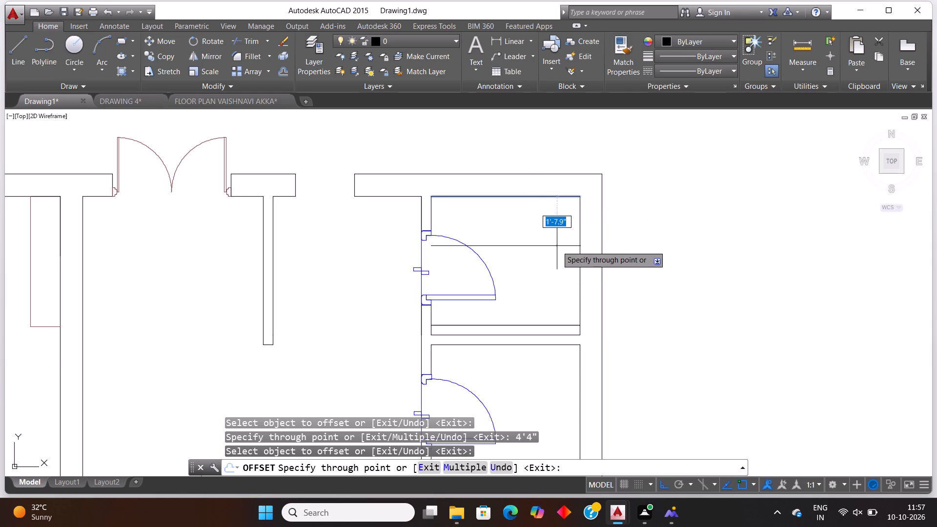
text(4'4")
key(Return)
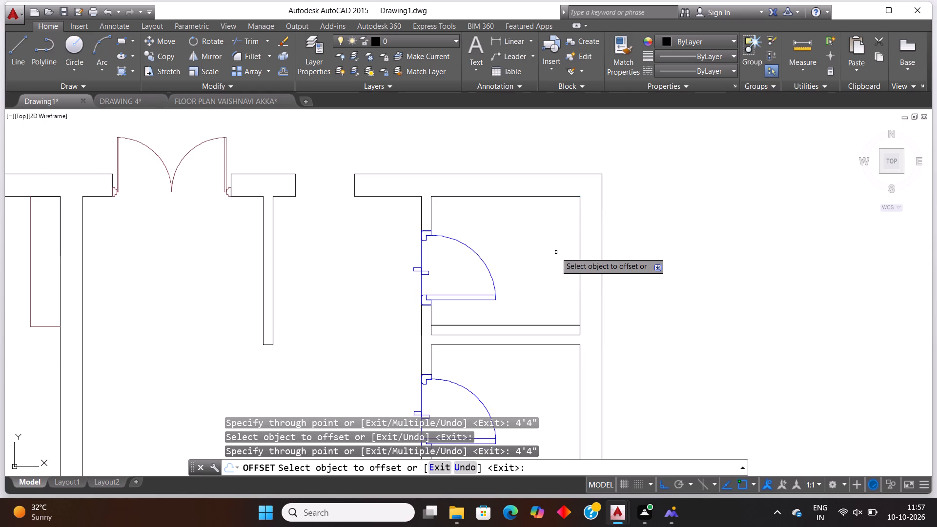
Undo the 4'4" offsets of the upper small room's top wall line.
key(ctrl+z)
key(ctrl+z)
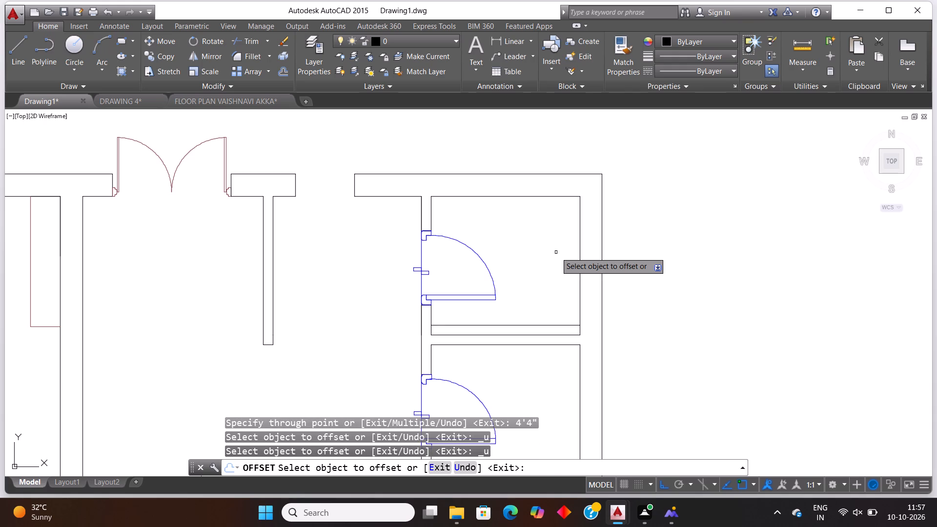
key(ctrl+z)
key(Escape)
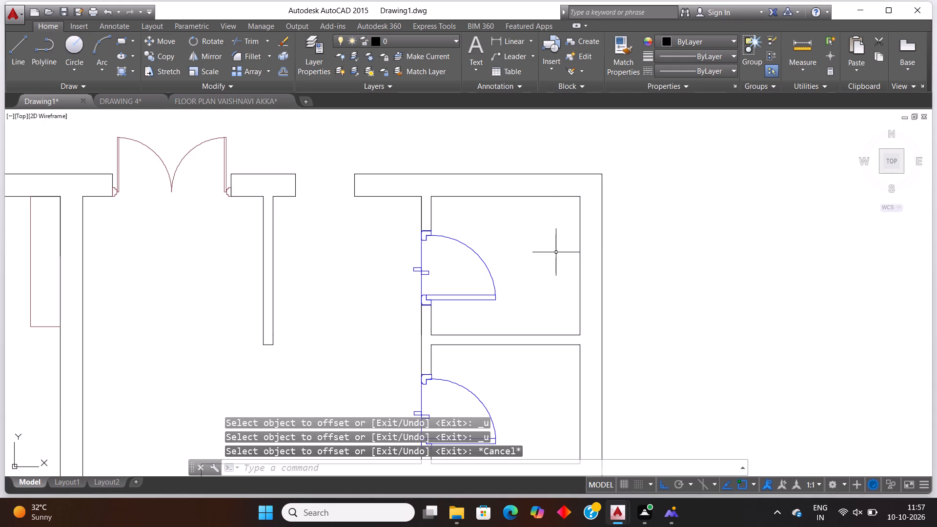
Offset the inner top wall line of the upper small room in the top-right corner 4'4" downward.
scroll(556, 252, down, 3)
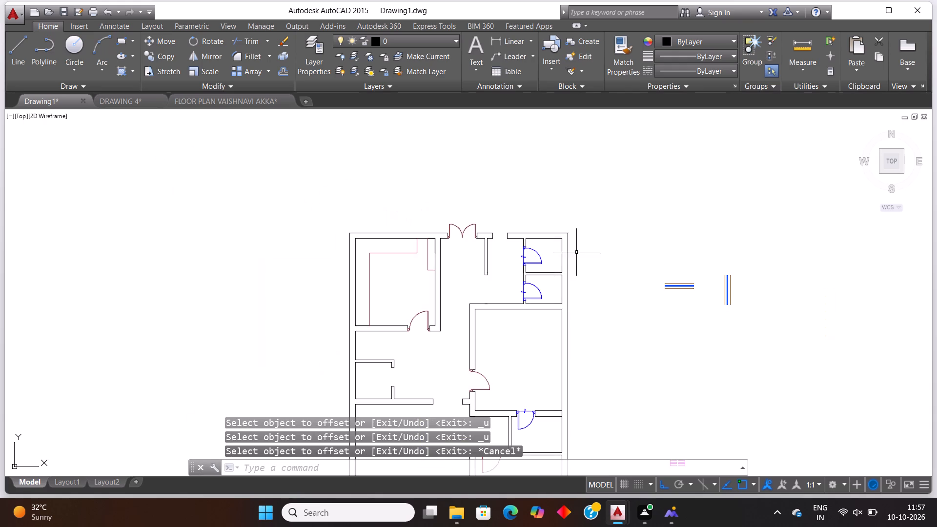
scroll(569, 294, up, 2)
scroll(569, 294, down, 2)
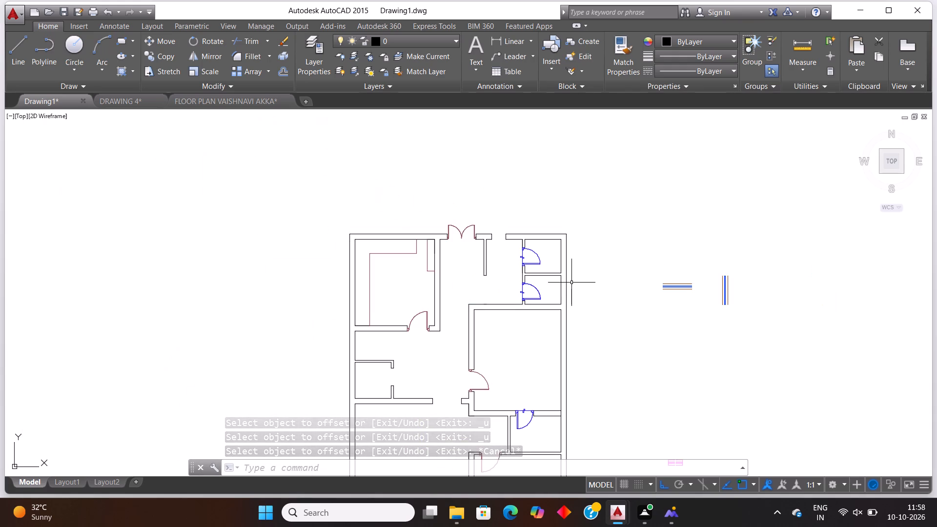
scroll(571, 292, down, 2)
scroll(559, 317, up, 3)
scroll(571, 188, up, 1)
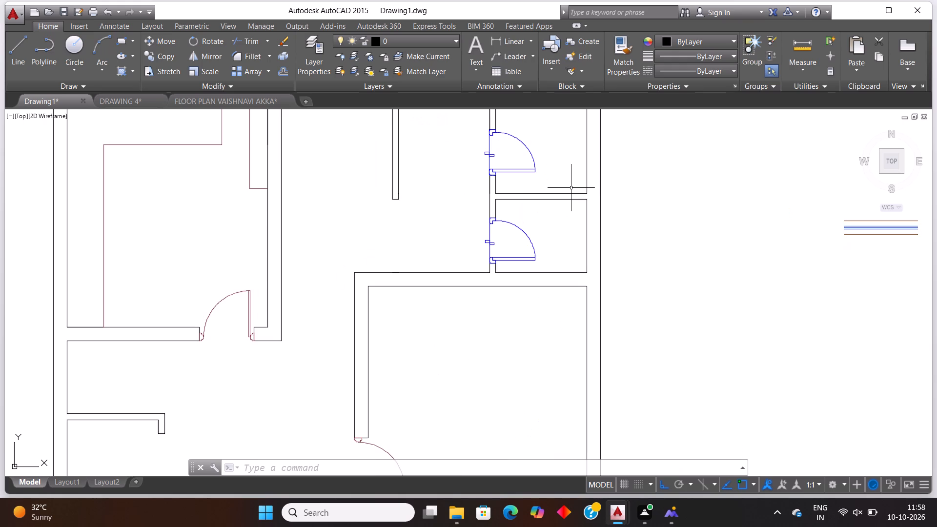
text(off)
key(Return)
key(Return)
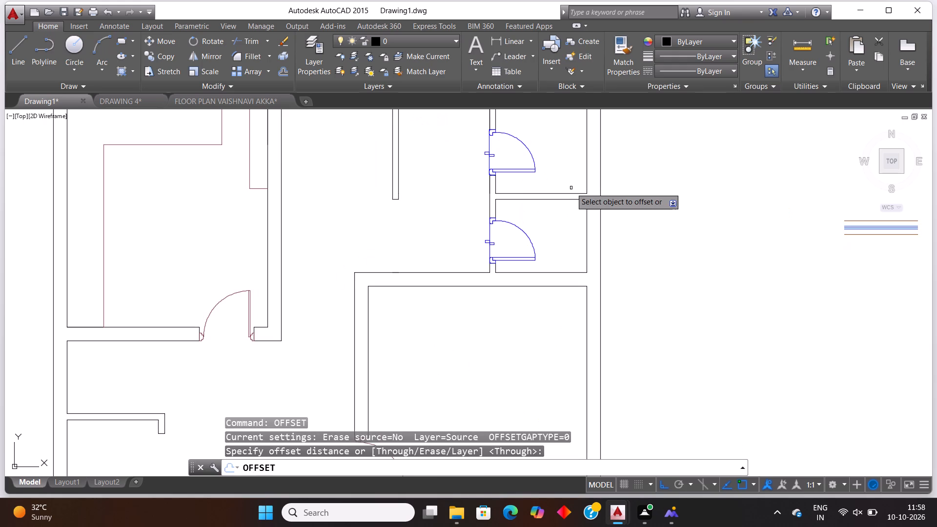
scroll(574, 202, down, 1)
scroll(585, 129, up, 1)
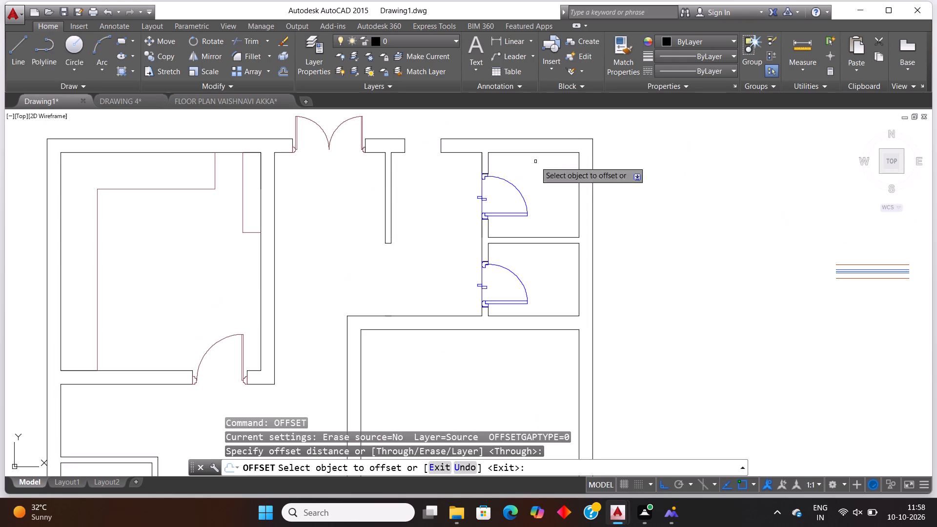
click(540, 153)
key(4)
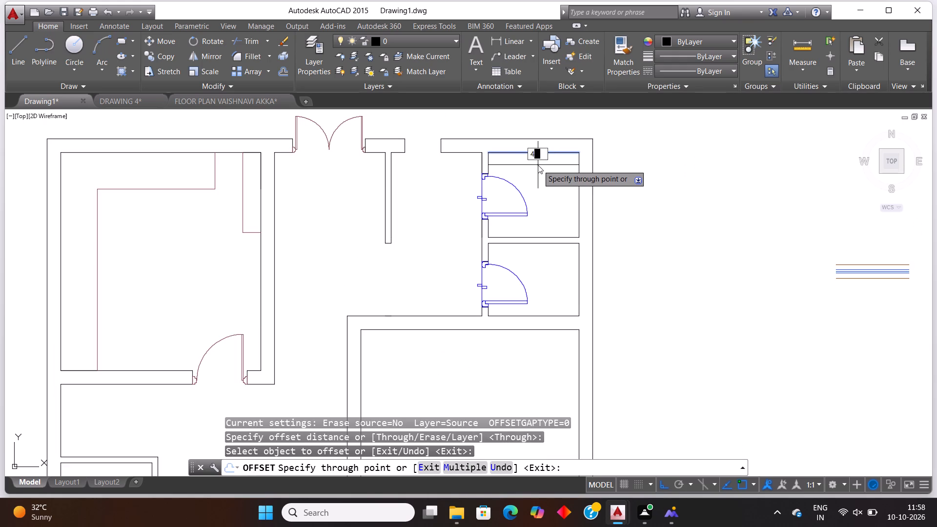
key(apostrophe)
text(4")
key(Return)
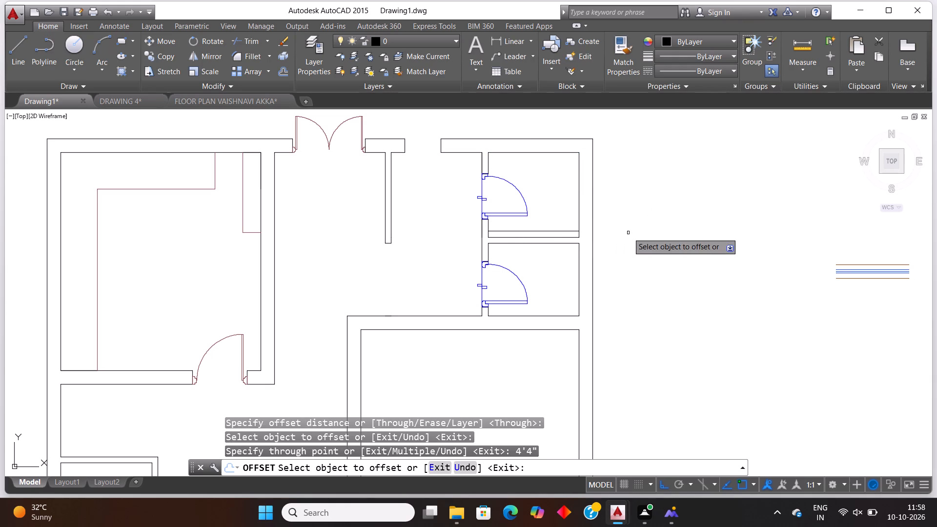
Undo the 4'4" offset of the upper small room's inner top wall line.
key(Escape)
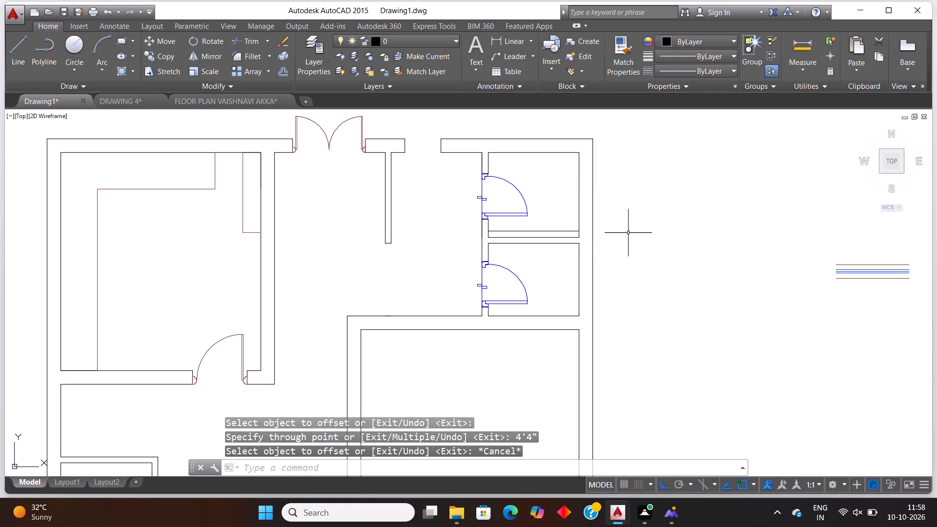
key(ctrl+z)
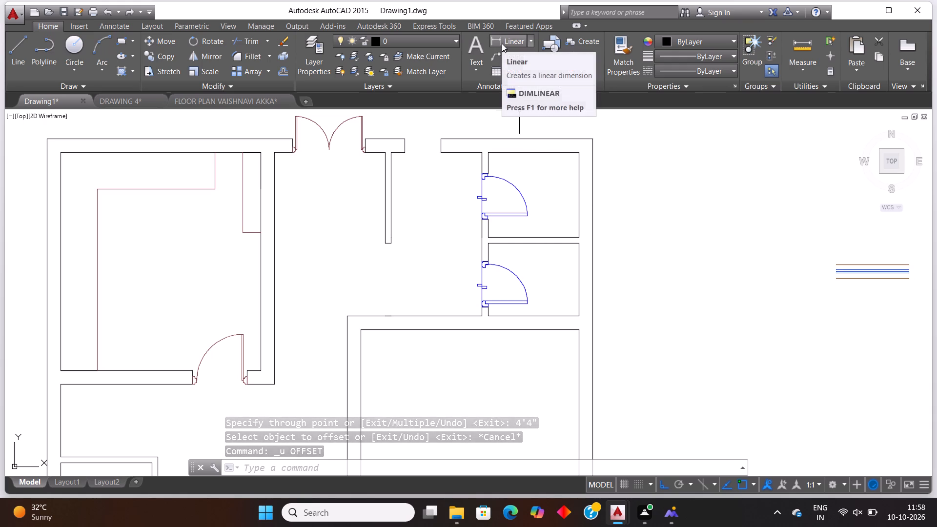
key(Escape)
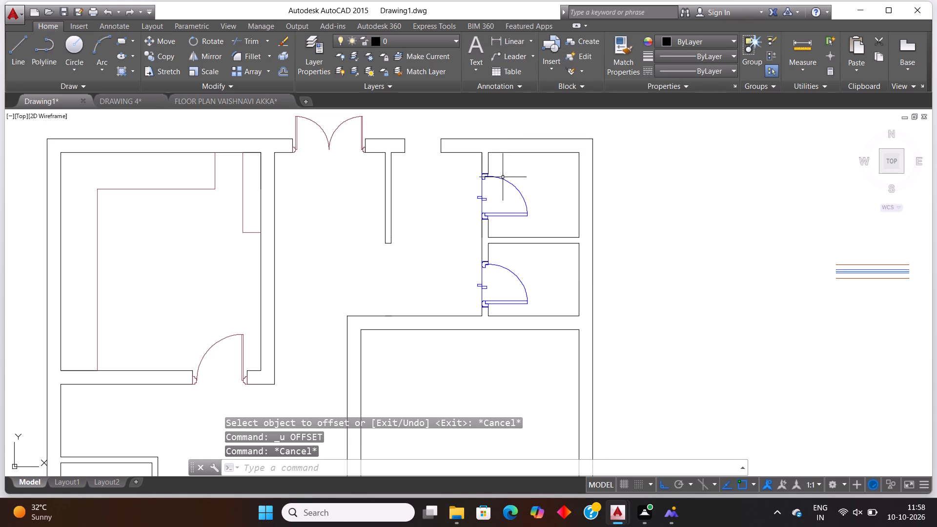
Offset the upper small room's inner top wall line 2'4" downward as the centre line of an opening.
text(off)
key(Return)
key(Return)
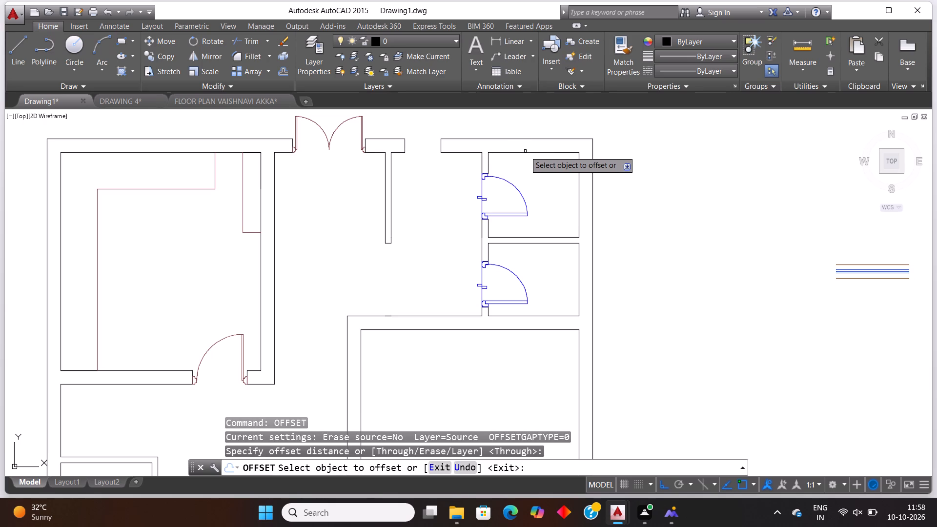
click(525, 153)
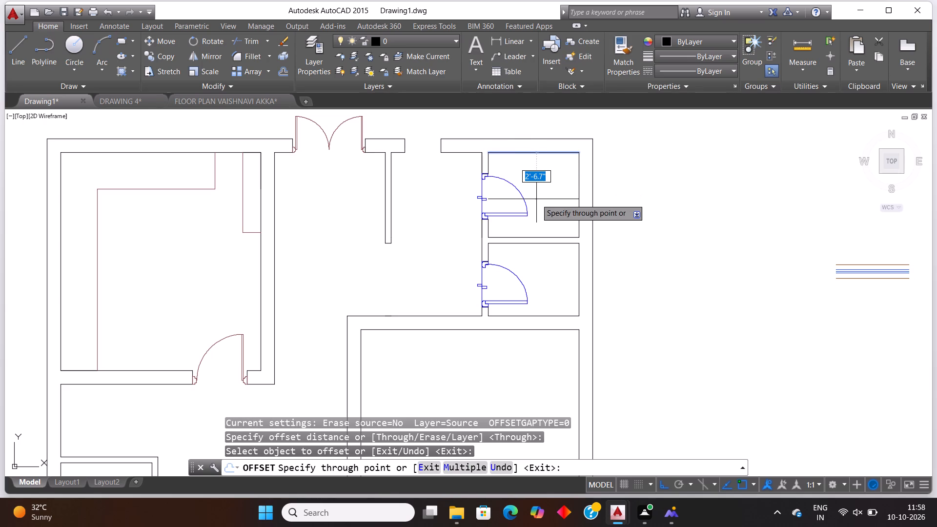
text(2'4")
key(Return)
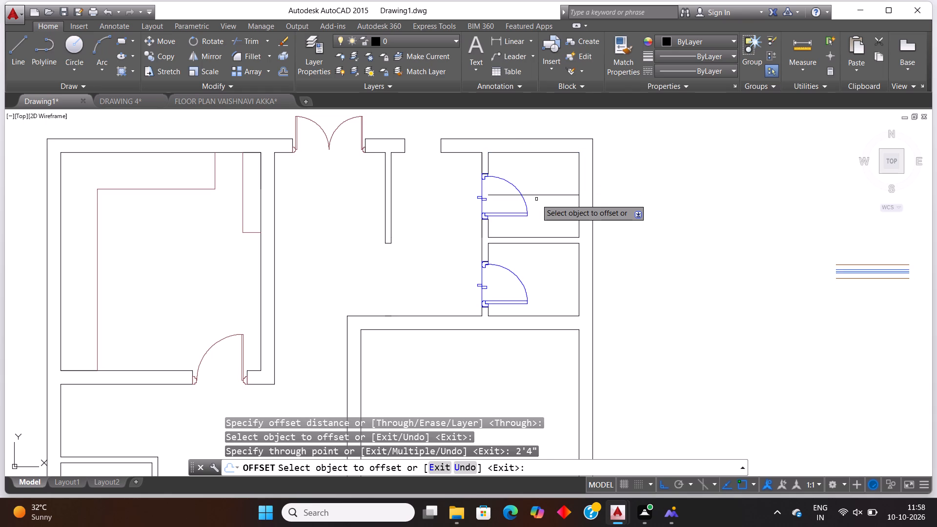
key(Escape)
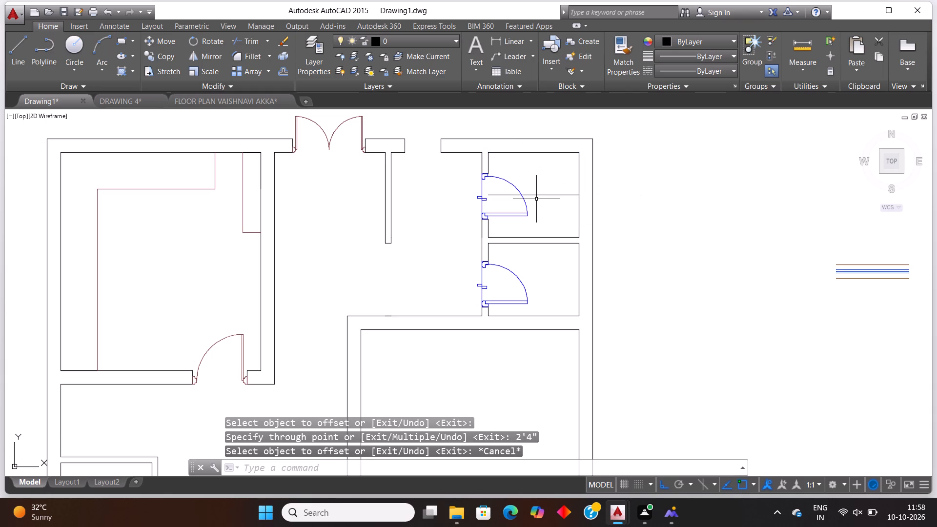
Offset the upper small room's opening centre line 1' upward and 1' downward.
text(off)
key(Return)
key(Return)
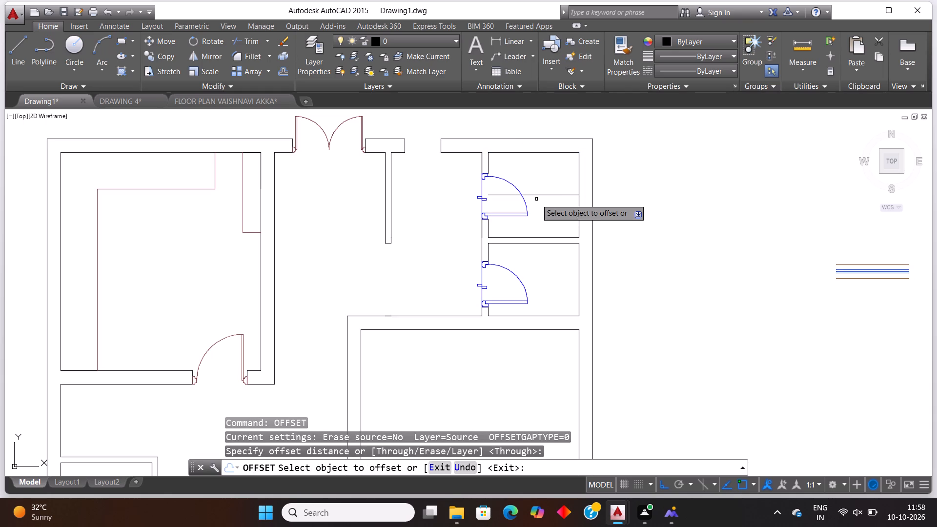
click(554, 195)
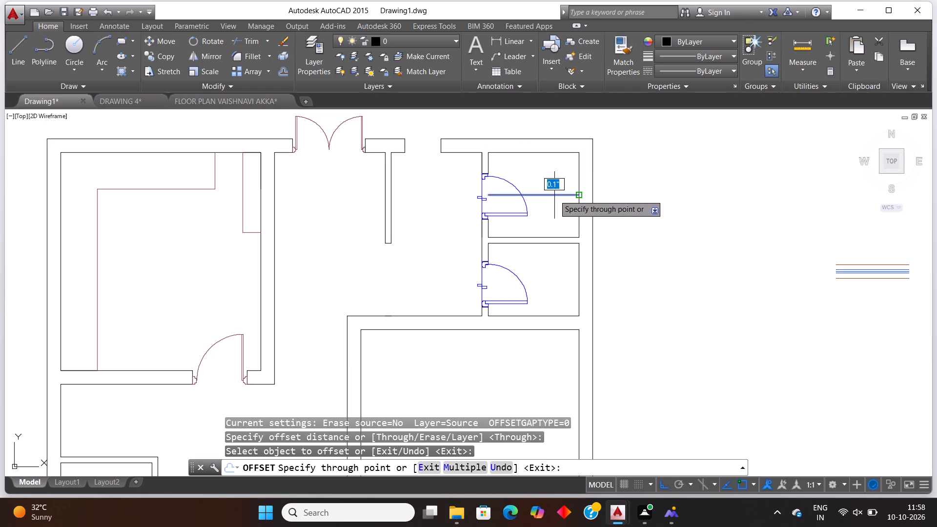
text(1')
key(Return)
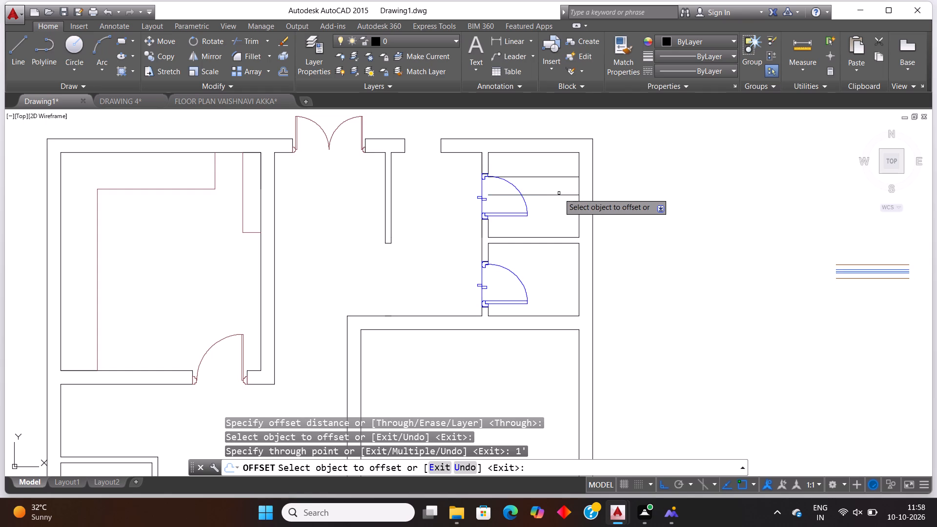
click(559, 195)
text(1')
key(Return)
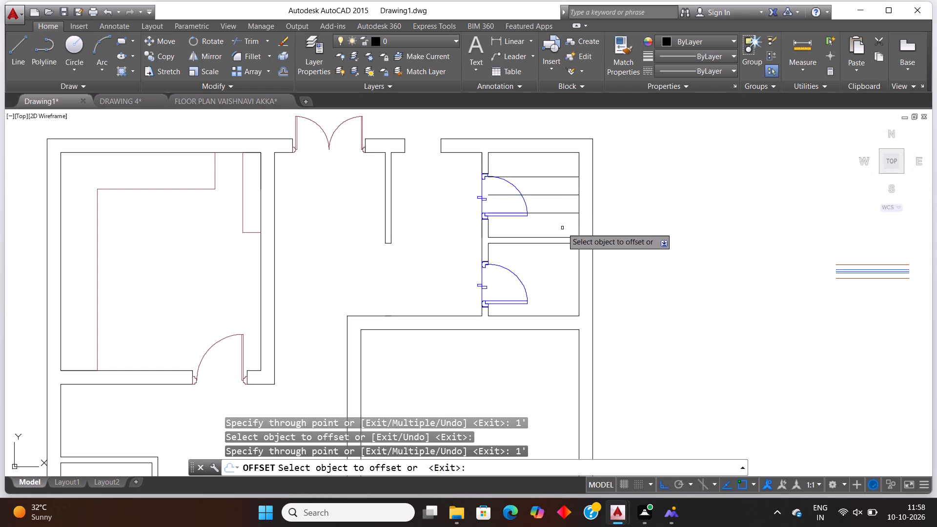
key(Escape)
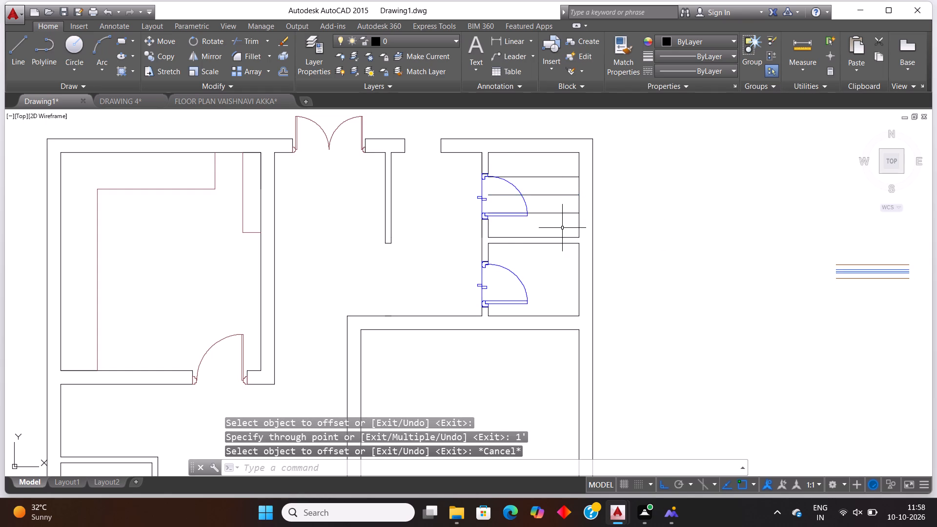
Extend the two 1' offset lines to the outer face of the right exterior wall.
text(ex)
key(Return)
key(Return)
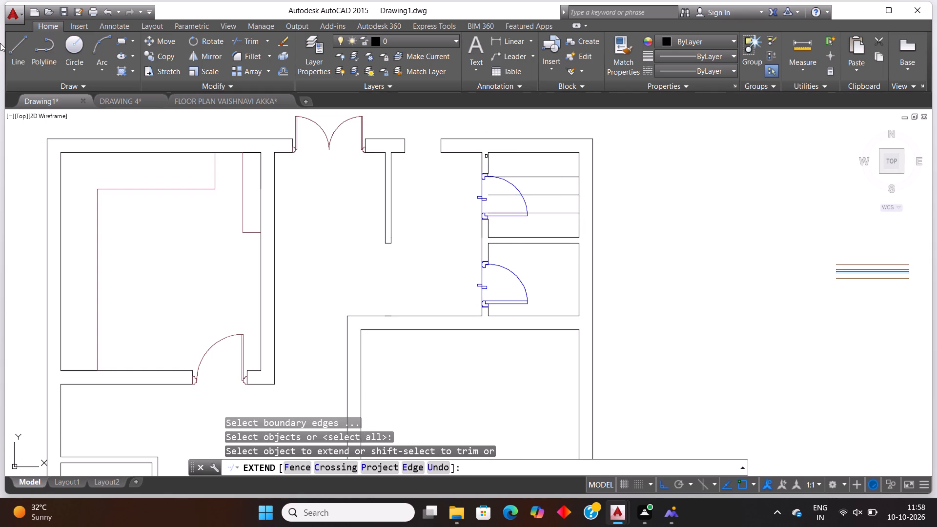
click(573, 178)
click(574, 215)
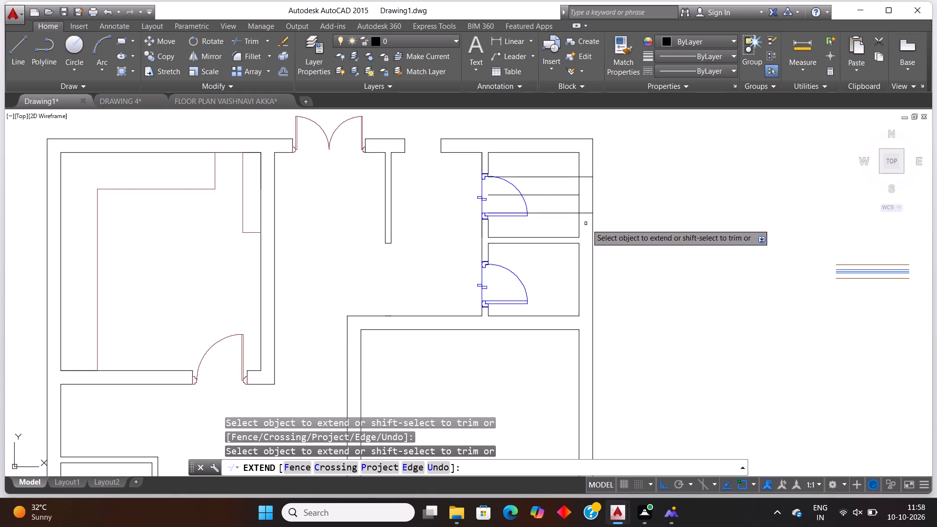
key(Escape)
Trim both faces of the right exterior wall between the two extended lines, along with part of the centre line.
text(tr)
key(Return)
key(Return)
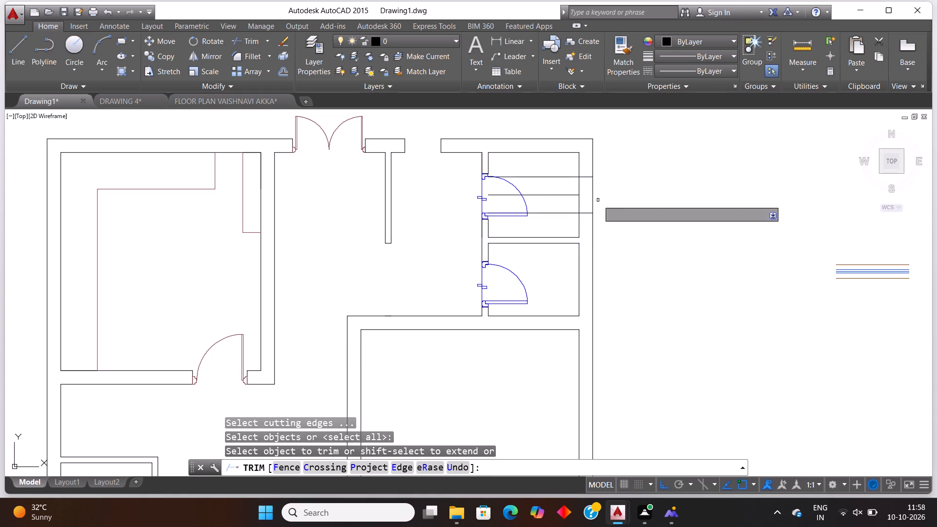
click(566, 186)
click(643, 177)
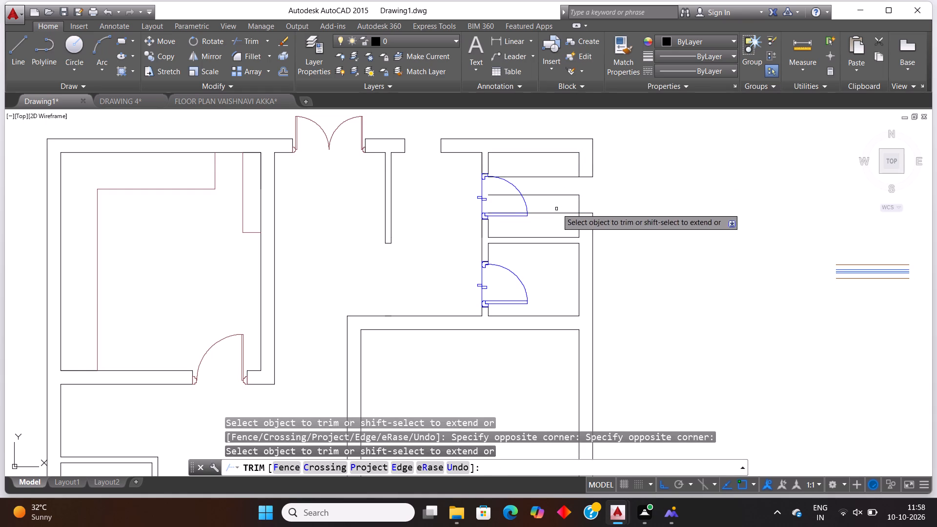
click(563, 204)
click(606, 196)
click(567, 195)
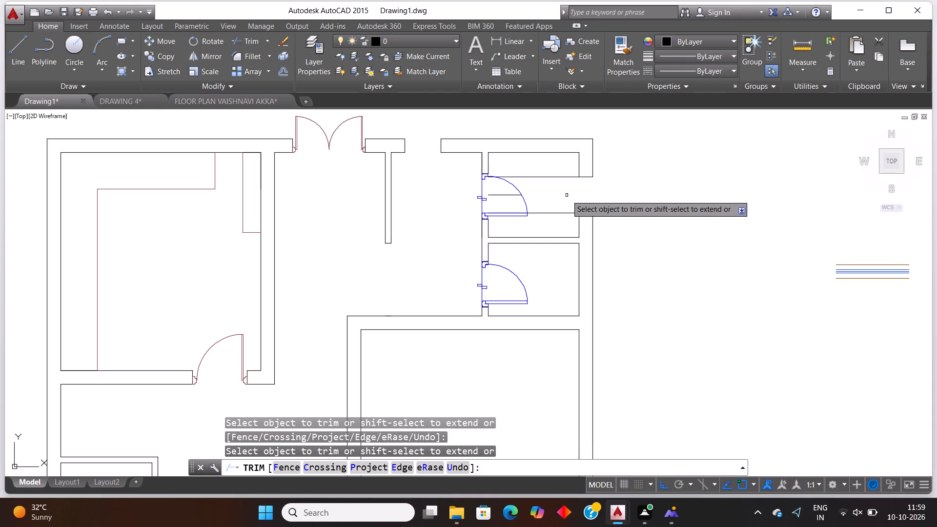
key(Escape)
Erase the remaining piece of the opening's centre line in the upper small room.
click(506, 195)
key(BackSpace)
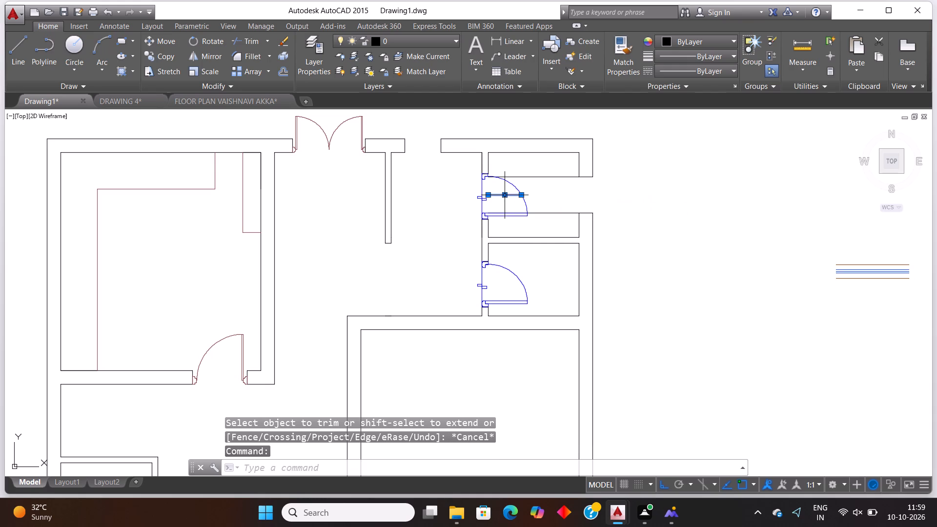
key(Delete)
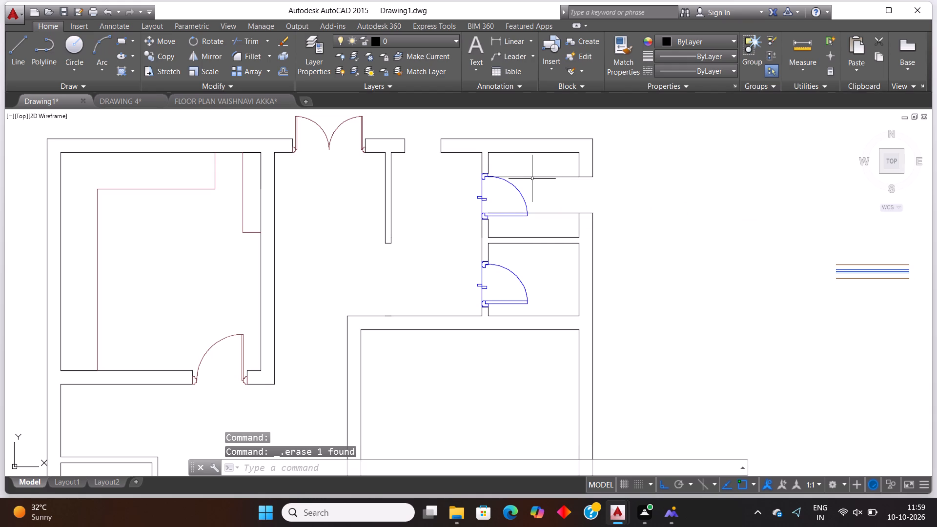
Trim the two opening lines inside the upper small room, leaving only the jambs across the right exterior wall.
click(536, 176)
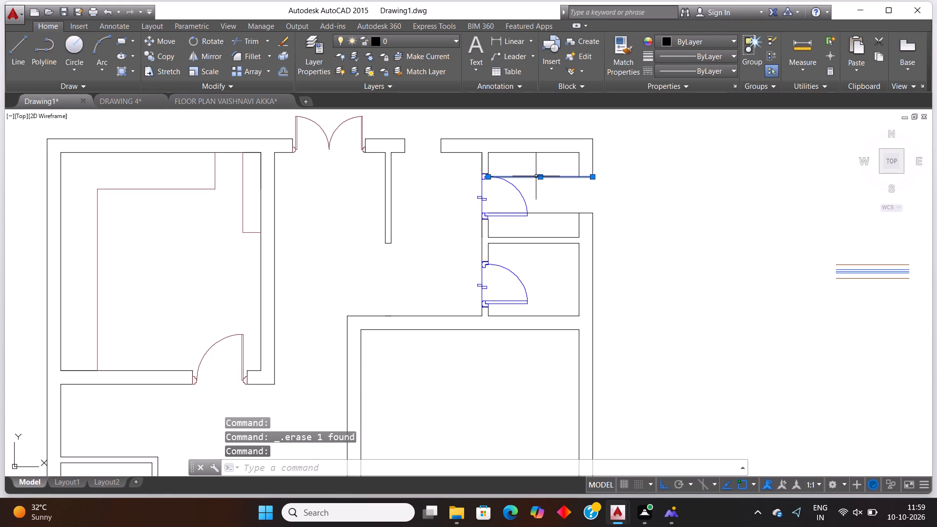
key(Escape)
text(tr)
key(Return)
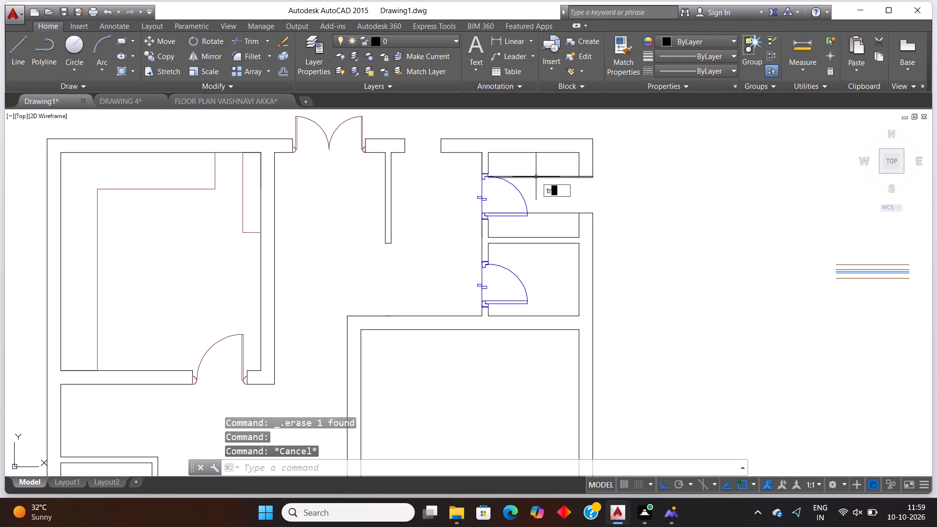
key(Return)
click(547, 172)
click(553, 217)
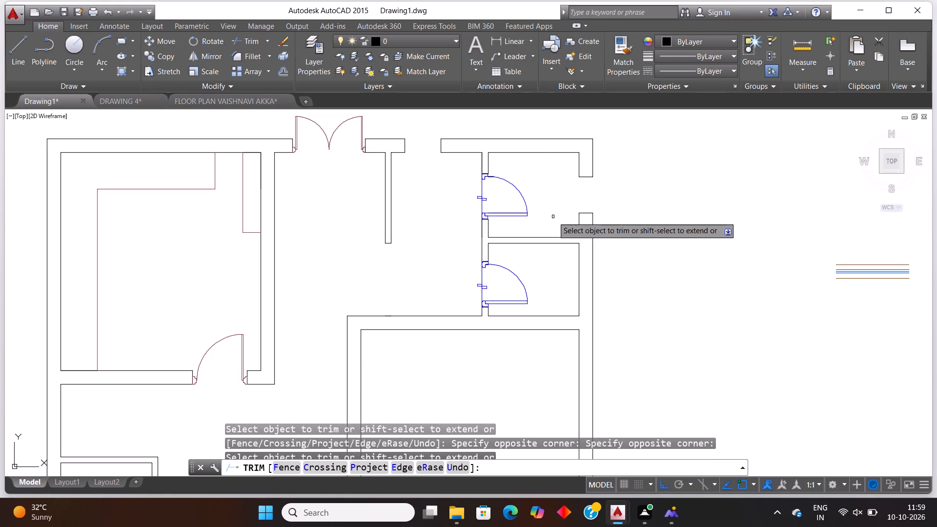
scroll(553, 217, down, 2)
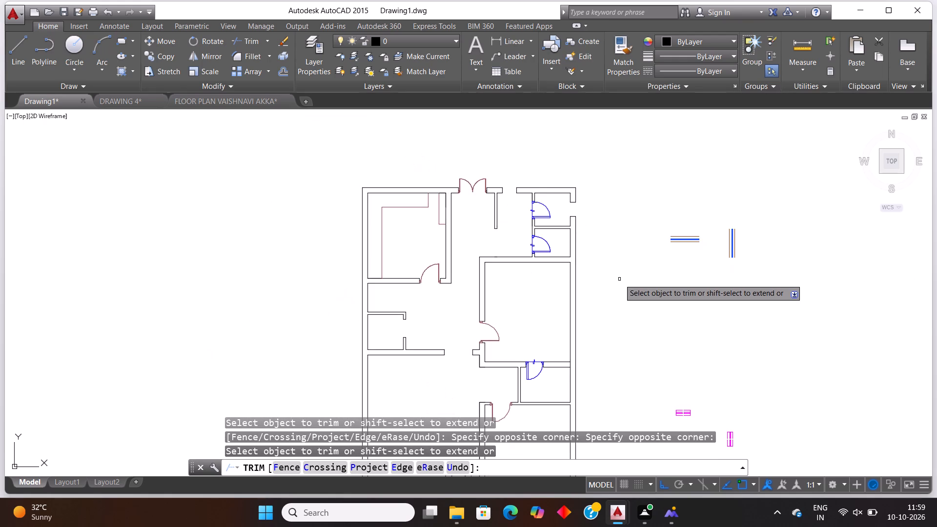
key(Escape)
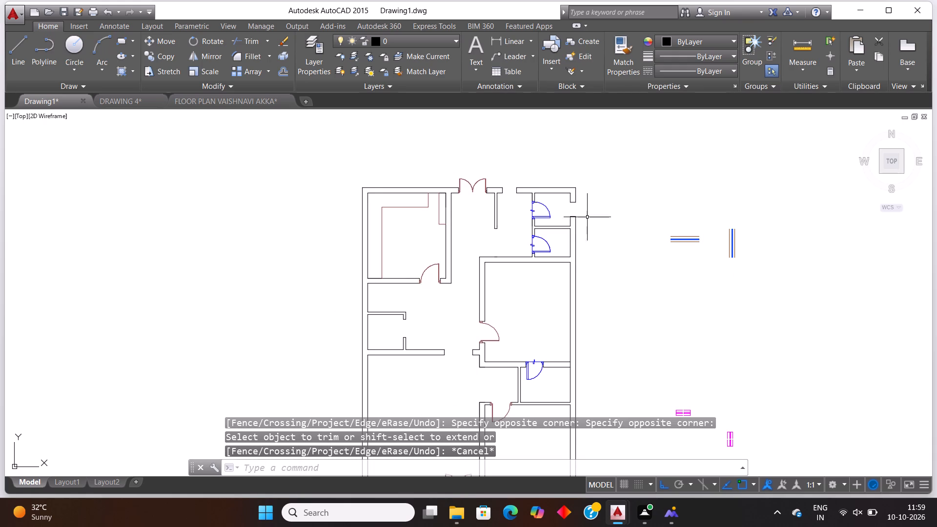
Measure the inside height of the lower small room along its right wall.
scroll(586, 222, up, 3)
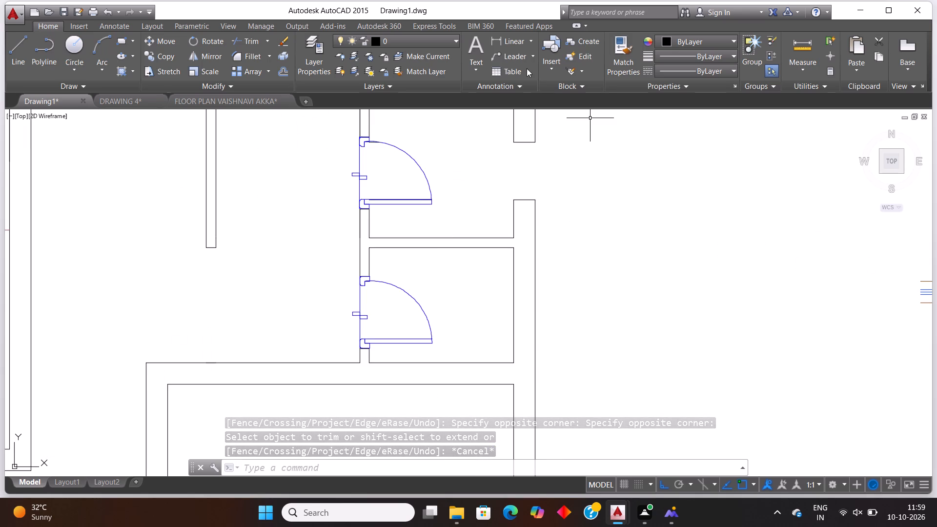
click(512, 44)
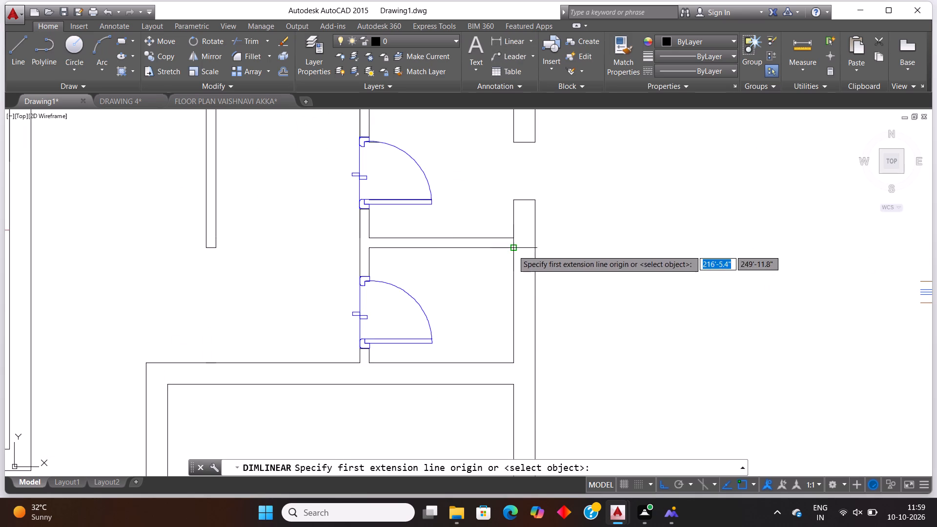
click(513, 250)
click(518, 355)
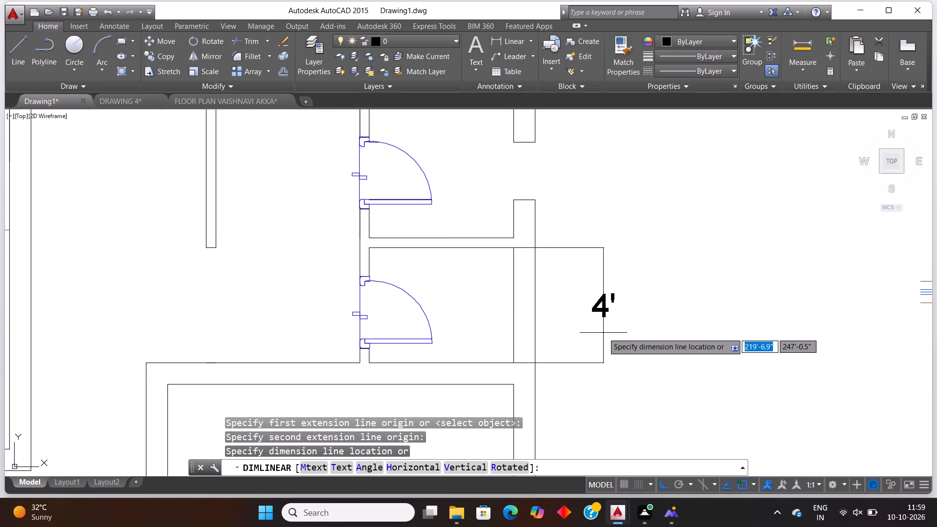
key(Escape)
Offset the lower small room's inner top wall line 2' downward.
text(off)
key(Return)
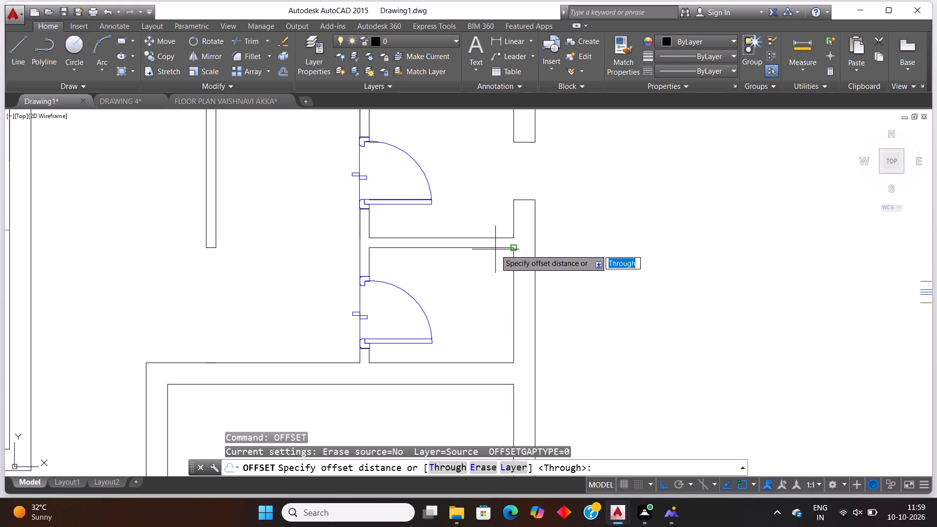
key(Return)
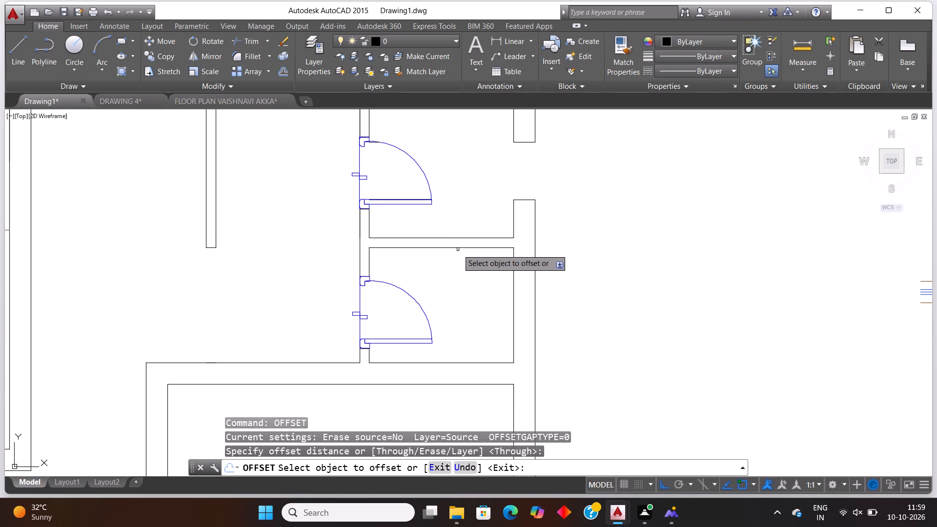
click(458, 247)
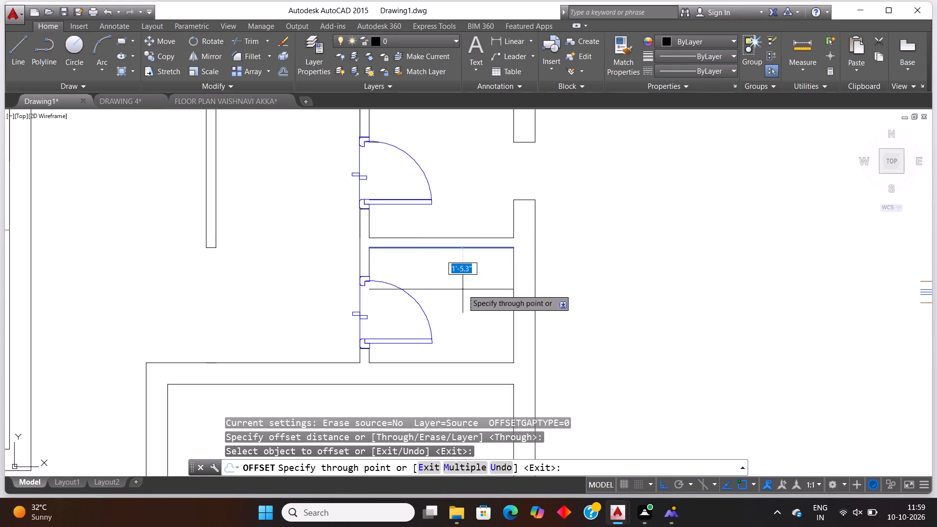
text(2')
key(Return)
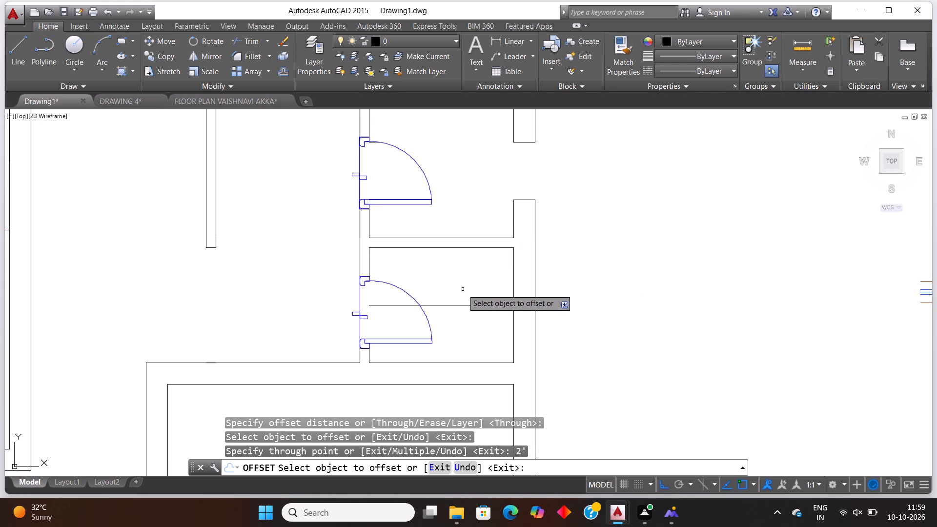
key(Escape)
Extend the lower small room's 2' offset line to the outer face of the right exterior wall.
text(ex)
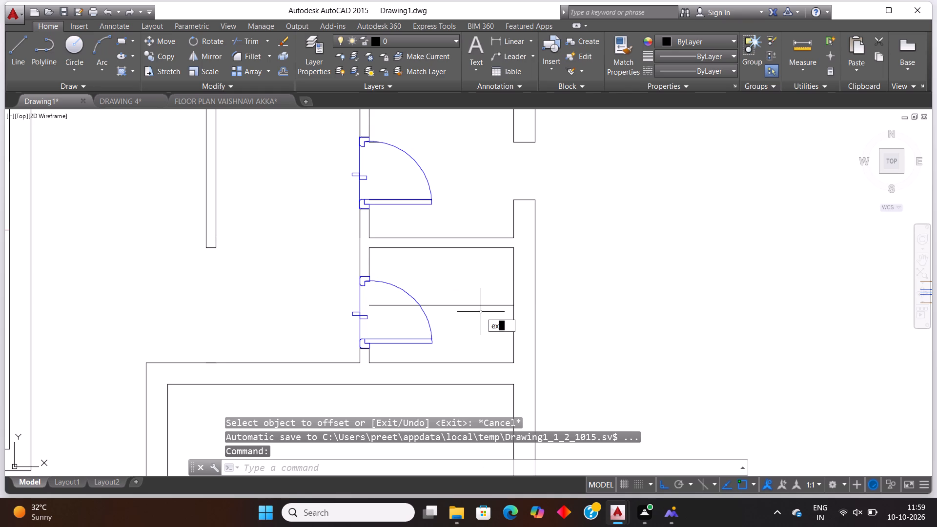
key(Return)
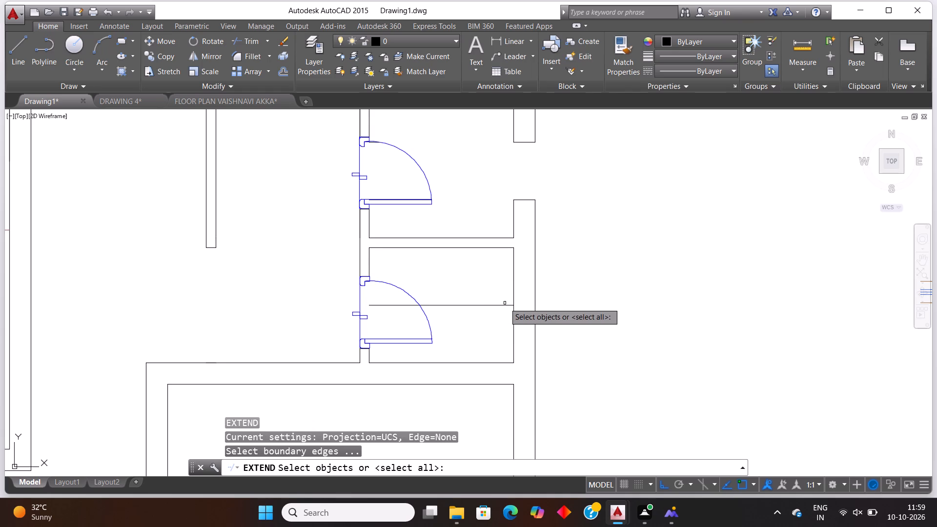
key(Return)
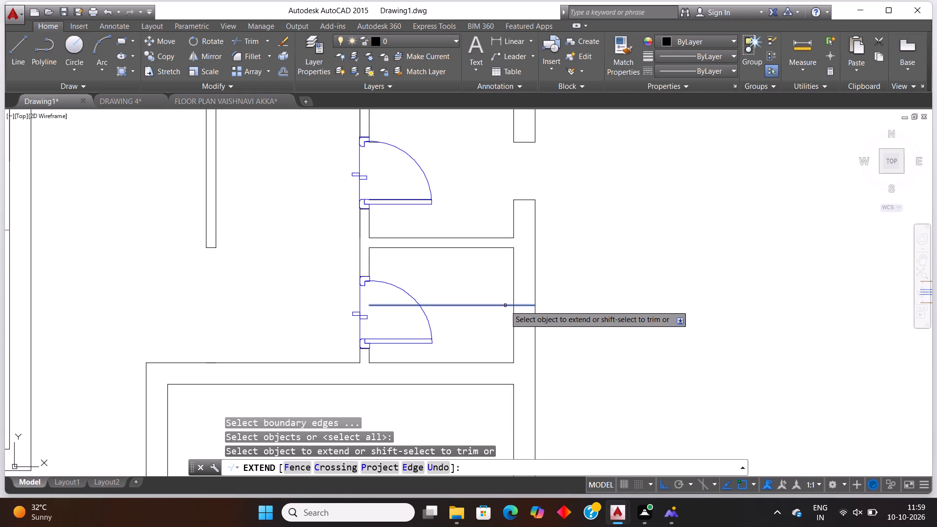
click(505, 305)
key(Escape)
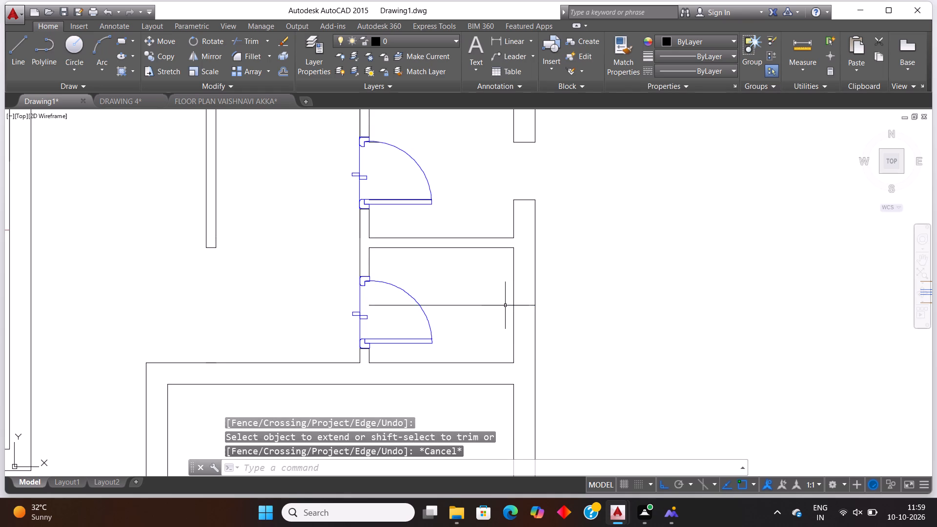
Offset the lower small room's horizontal centre line 1' upward and 1' downward to mark the ventilator opening.
text(off)
key(Return)
key(Return)
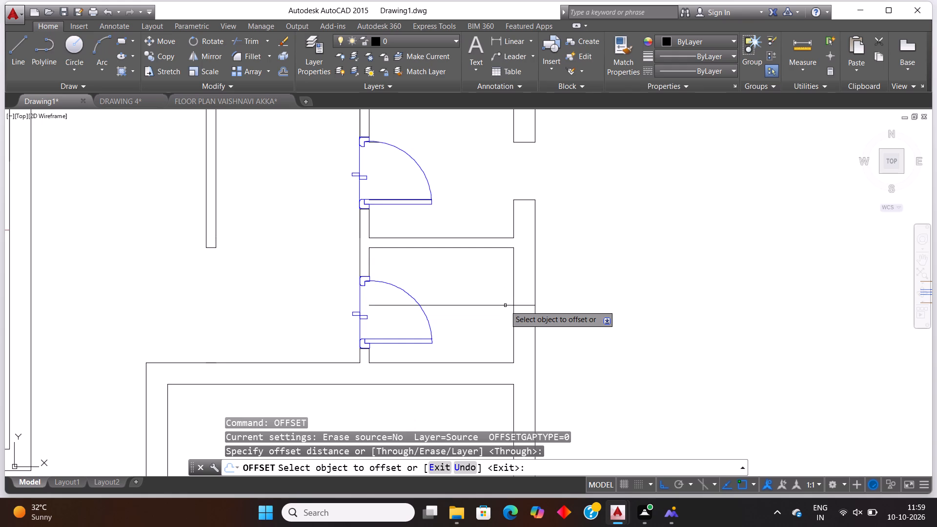
click(505, 306)
text(1')
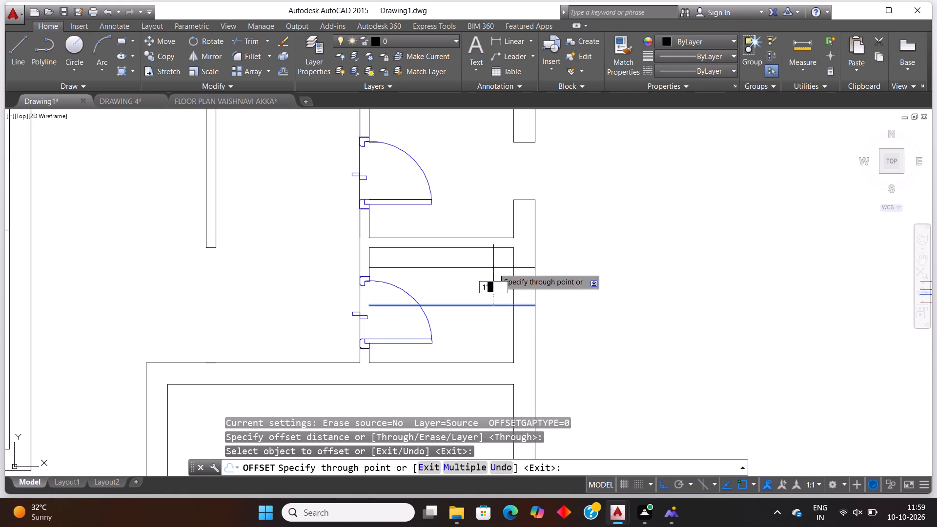
key(Return)
click(501, 305)
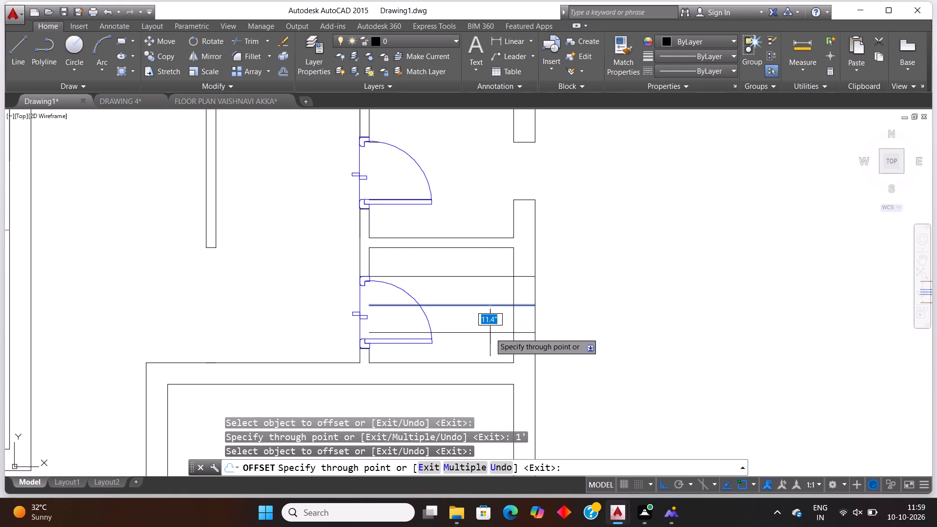
text(1')
key(Return)
key(Escape)
Trim the right exterior wall between the two 1' offset lines and cut those lines back inside the lower small room.
text(tr)
key(Return)
key(Return)
click(496, 292)
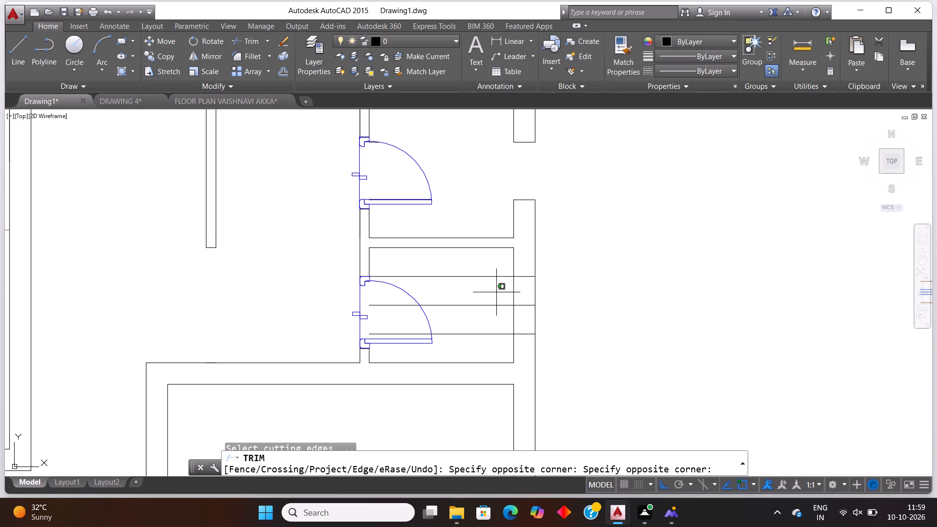
click(620, 317)
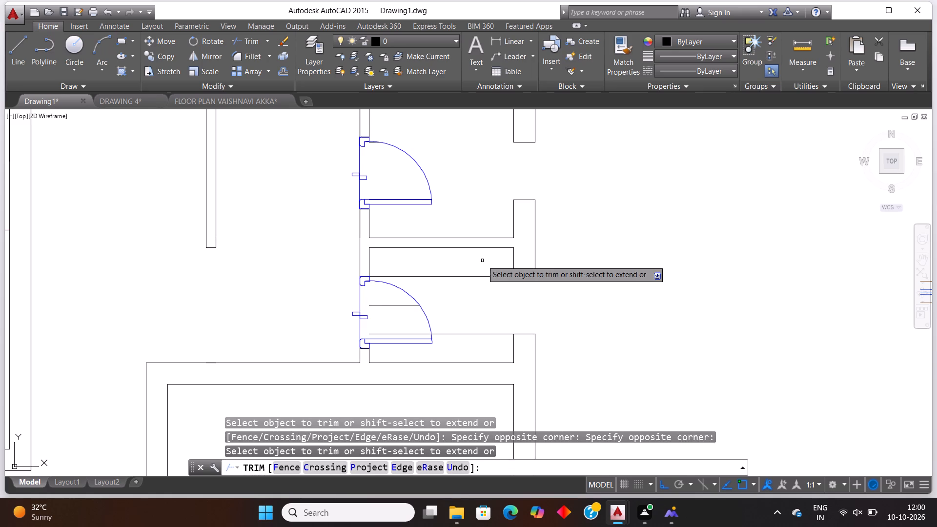
click(482, 261)
click(478, 339)
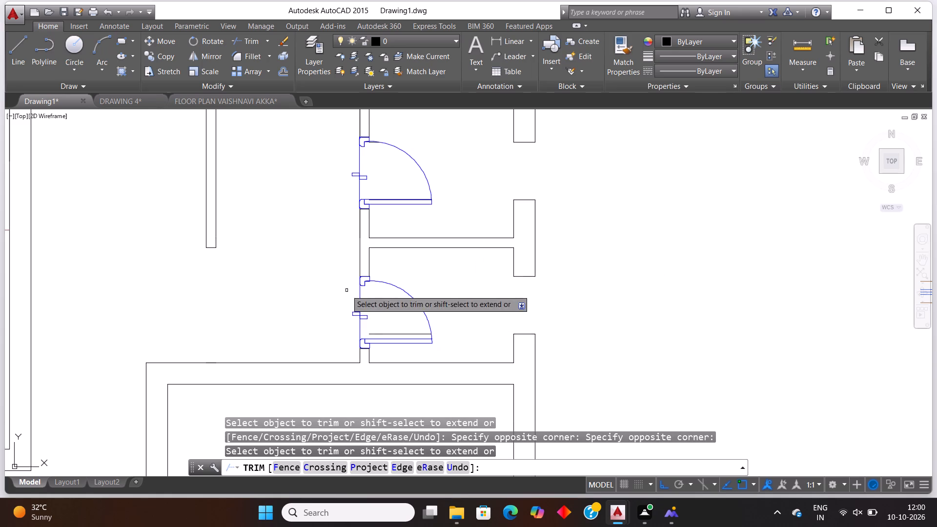
key(Escape)
Delete the leftover centre line segment inside the lower small room's door swing.
click(394, 304)
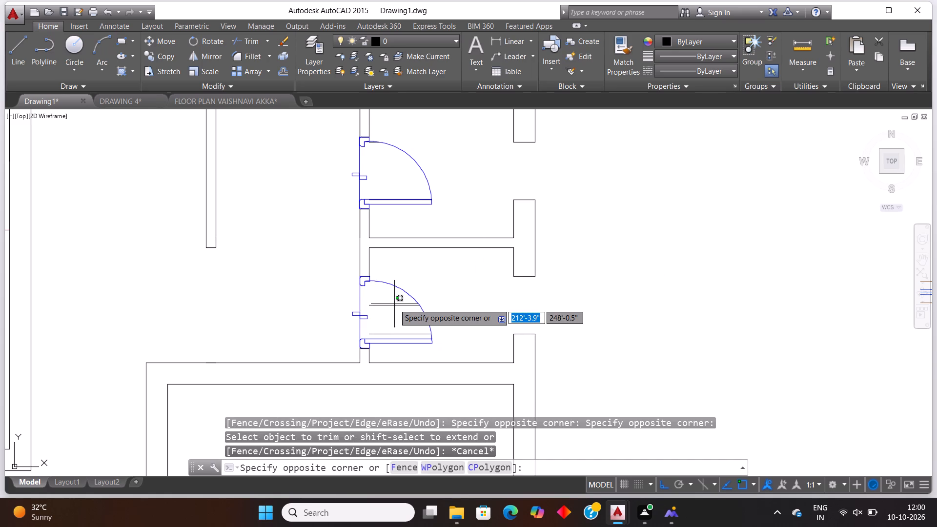
click(394, 304)
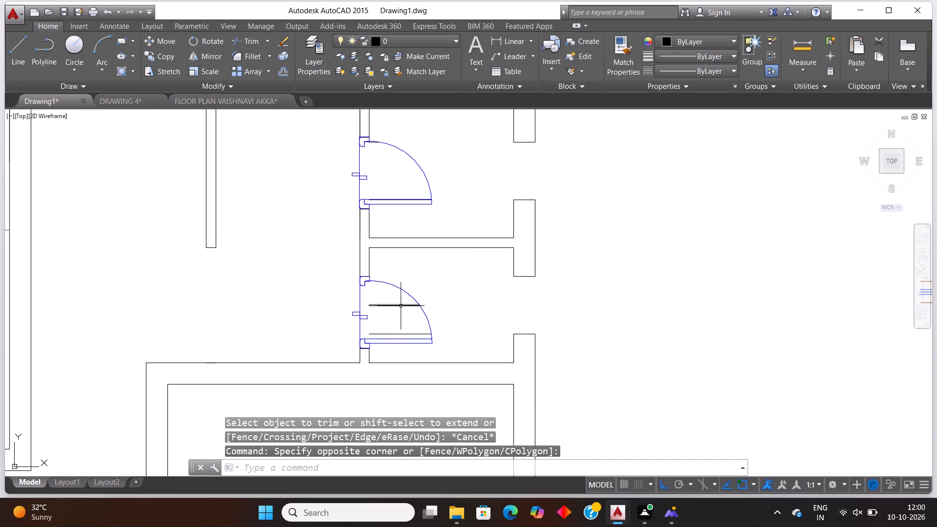
click(401, 306)
key(Delete)
Draw a short vertical line across the top exterior wall of the upper-left room, just left of the counter's end.
scroll(485, 254, down, 3)
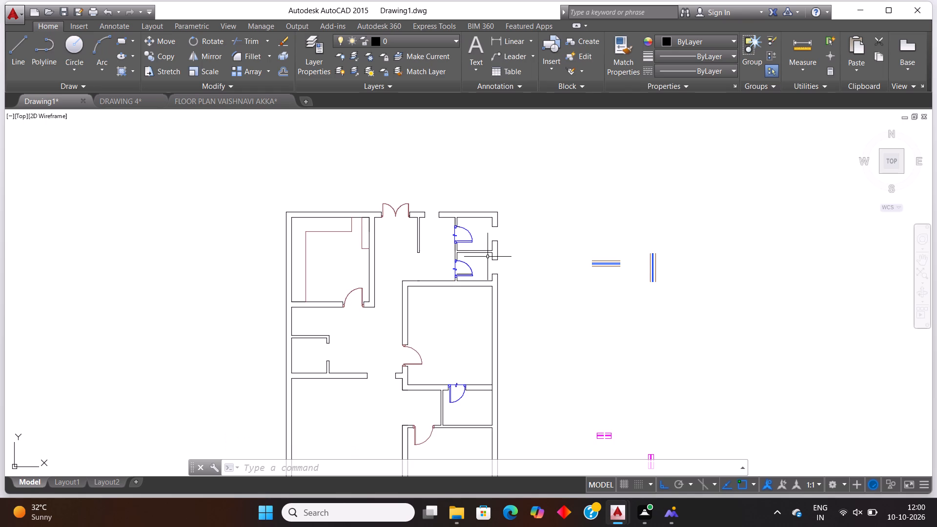
scroll(488, 257, up, 1)
scroll(204, 203, up, 2)
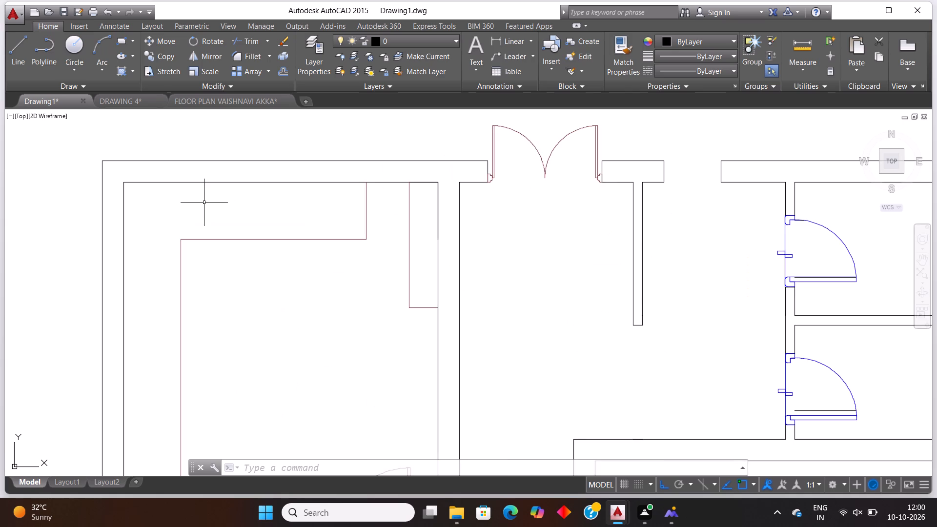
key(Escape)
text(l')
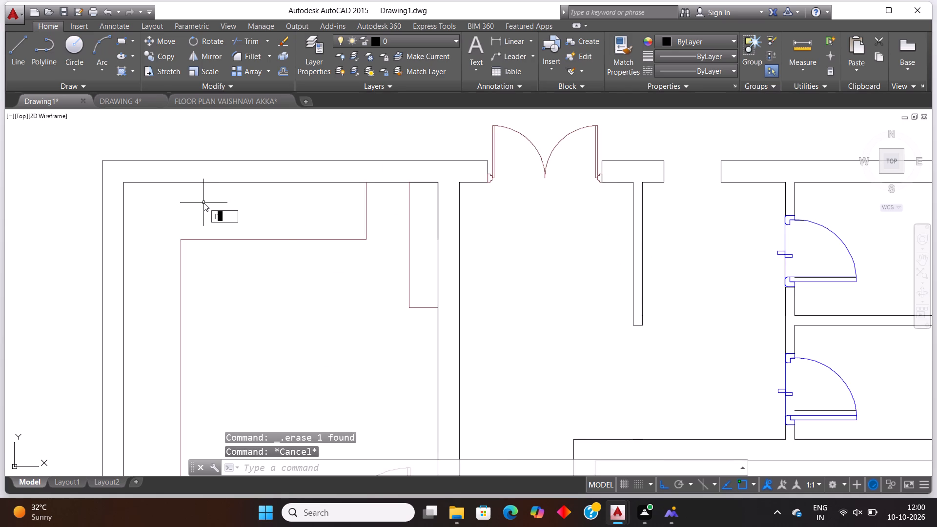
key(BackSpace)
key(Return)
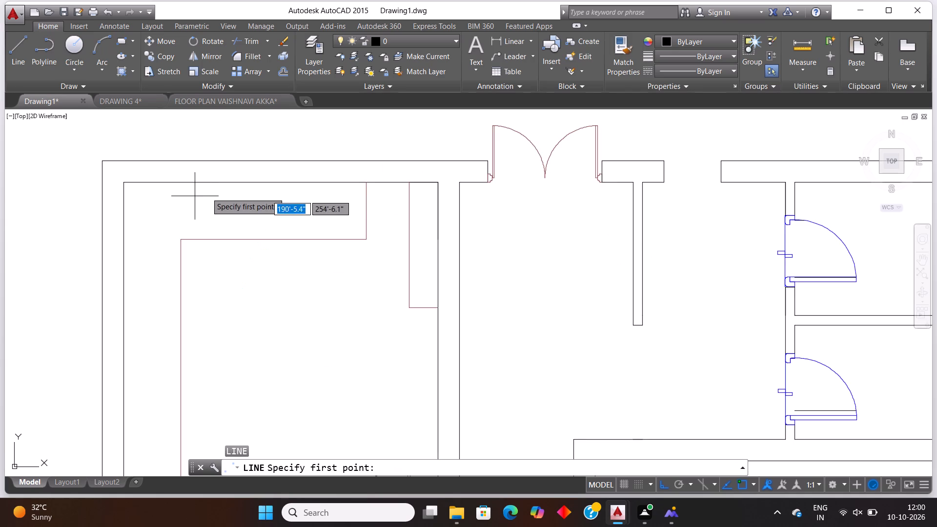
scroll(254, 189, down, 1)
click(295, 200)
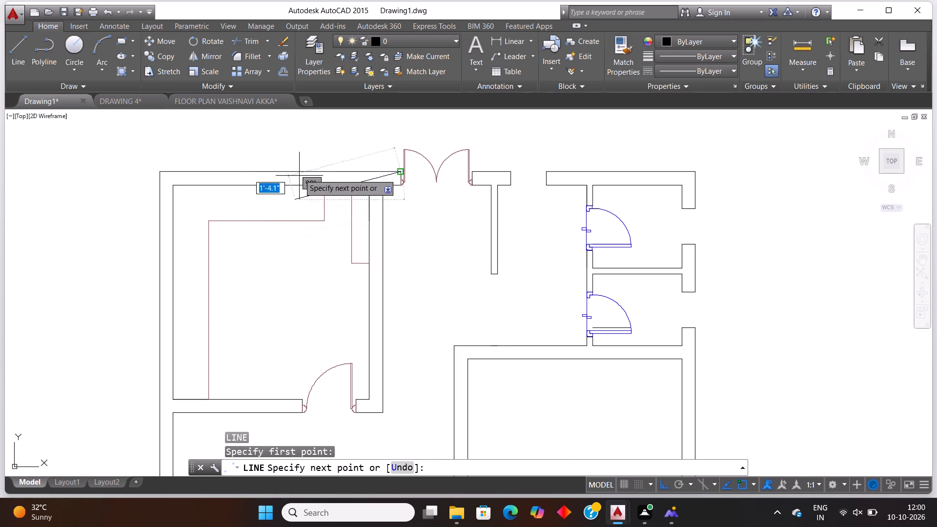
click(303, 152)
key(Escape)
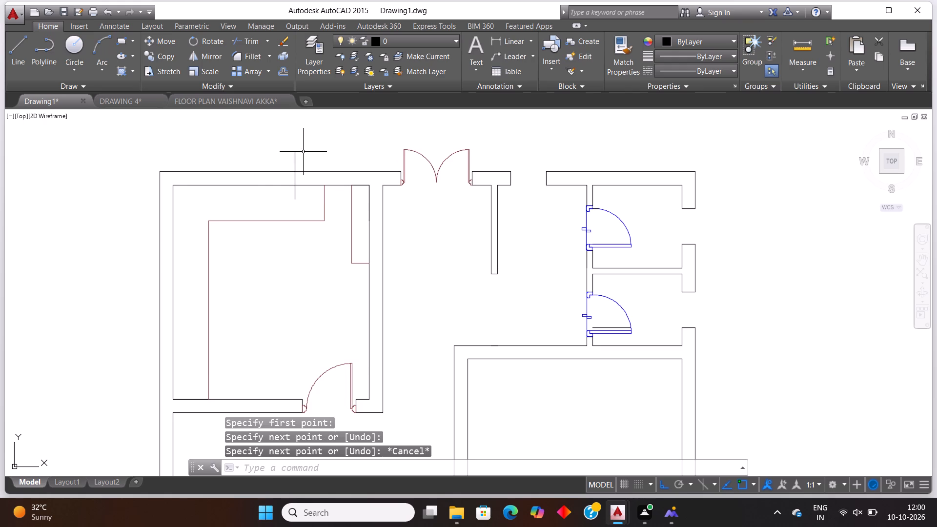
Offset the vertical line across the upper-left room's top wall 4' to the left.
text(off)
key(Return)
key(Return)
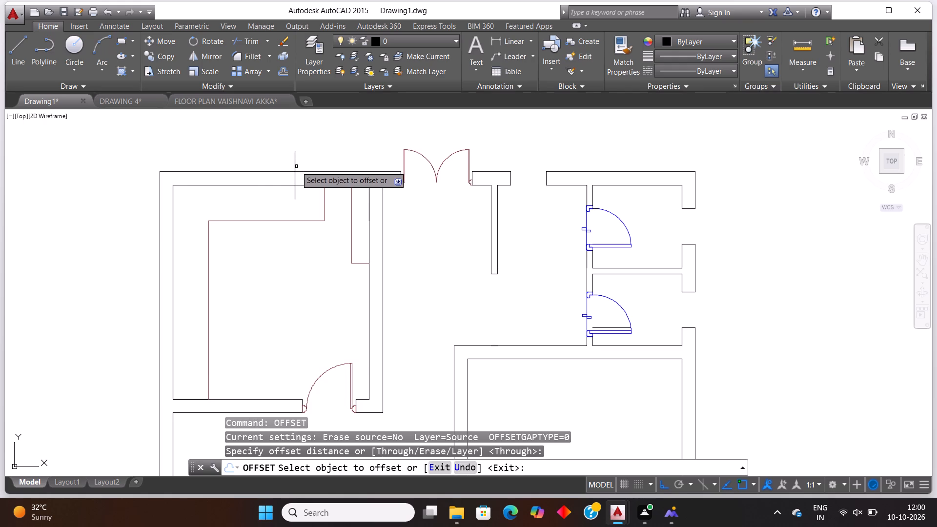
click(296, 166)
text(4')
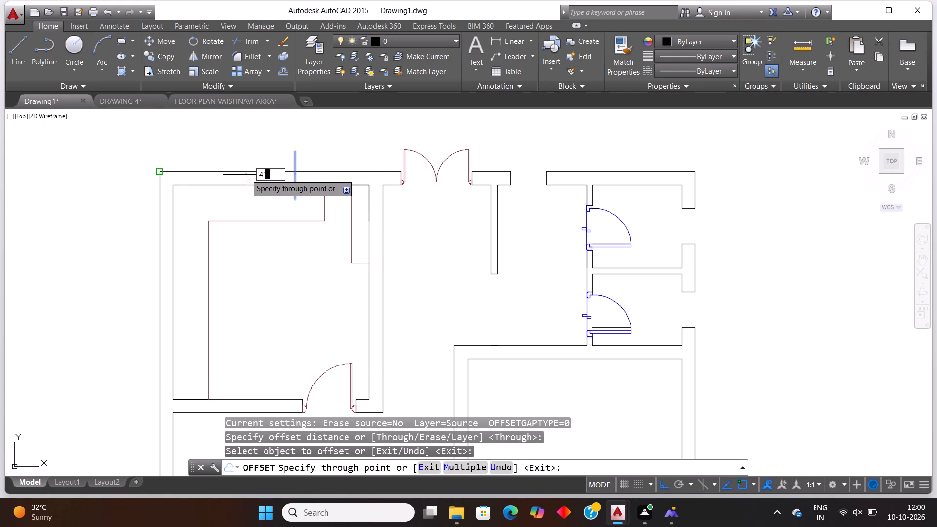
key(Return)
key(Escape)
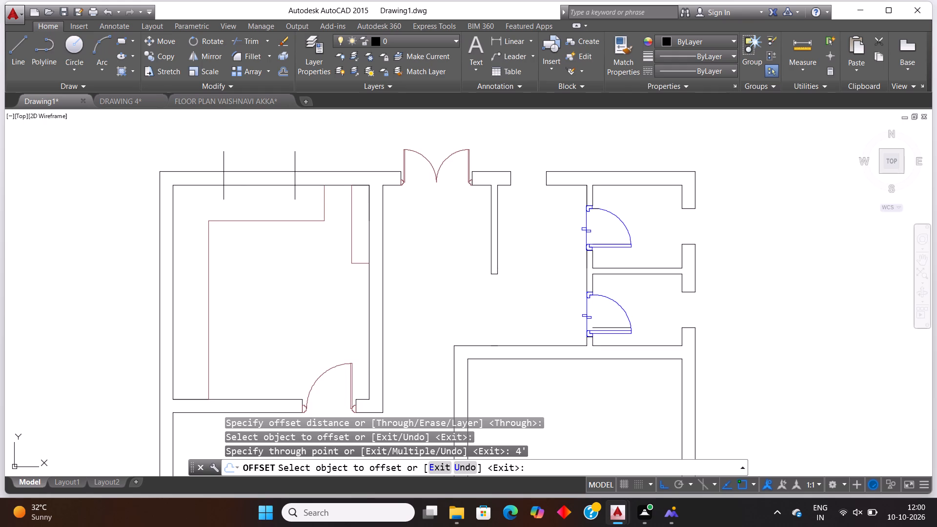
Trim the upper-left room's top wall between the two vertical lines and remove their overhanging ends, leaving the opening's jambs.
text(tr)
key(Return)
key(Return)
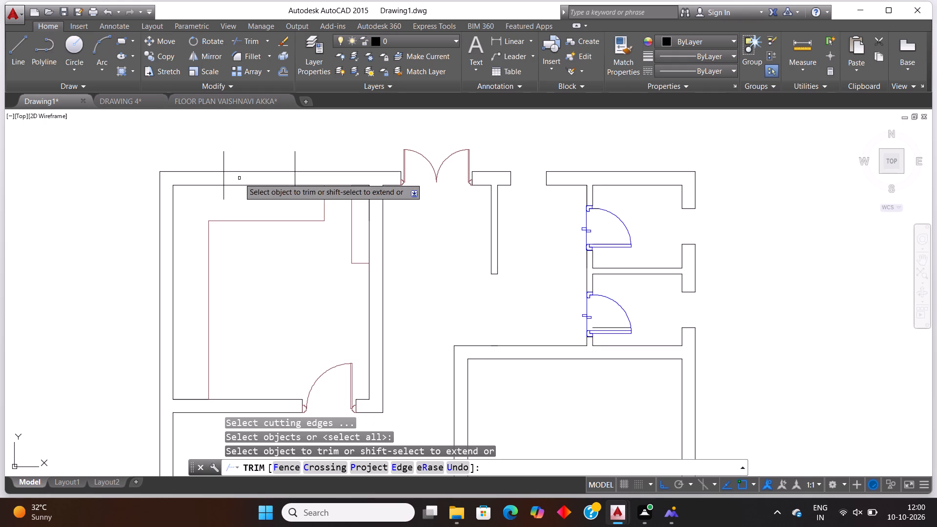
click(260, 207)
click(264, 145)
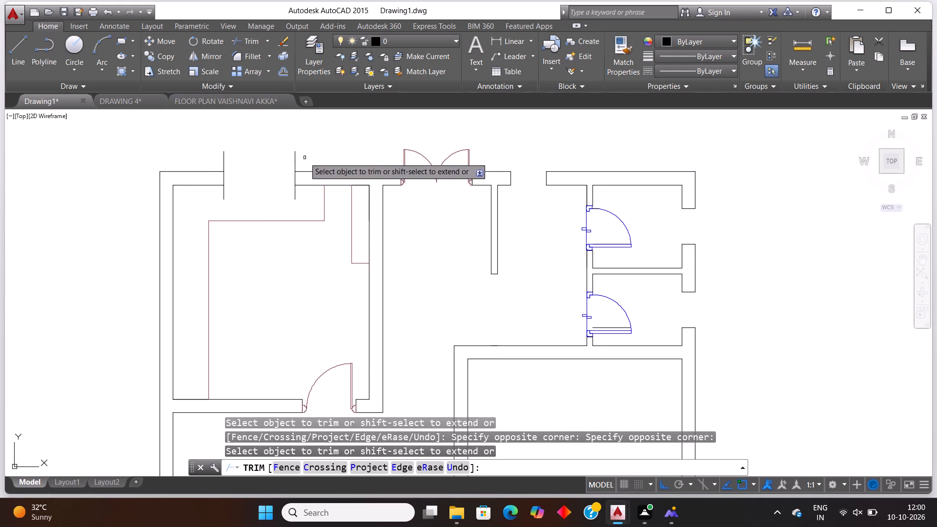
click(305, 158)
click(200, 145)
click(204, 193)
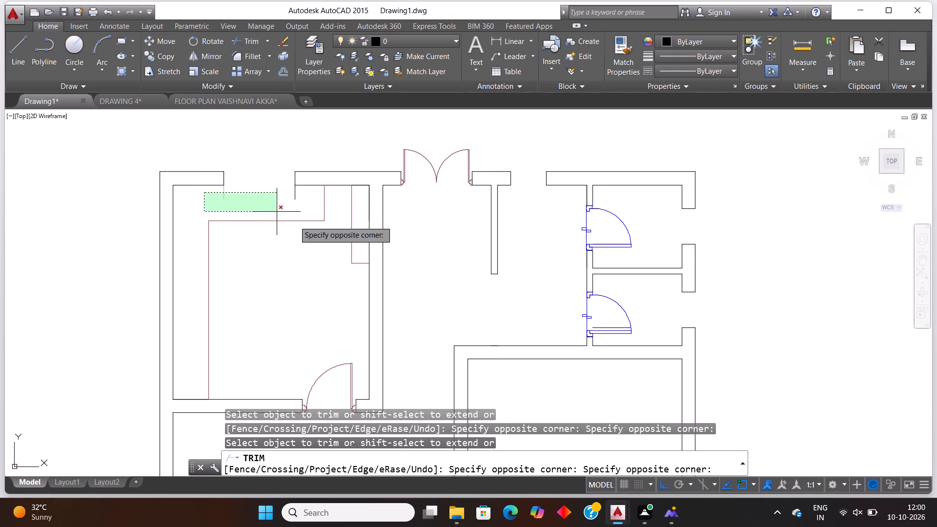
click(313, 206)
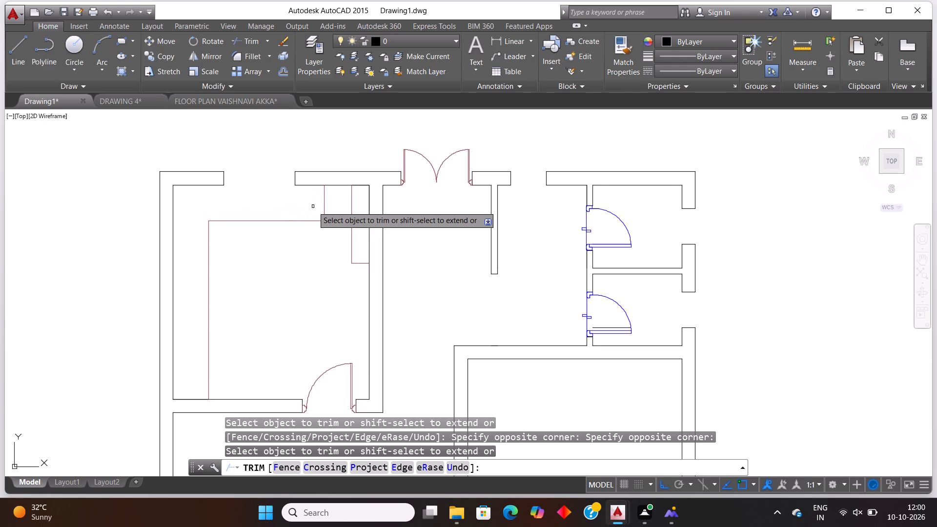
scroll(325, 193, down, 2)
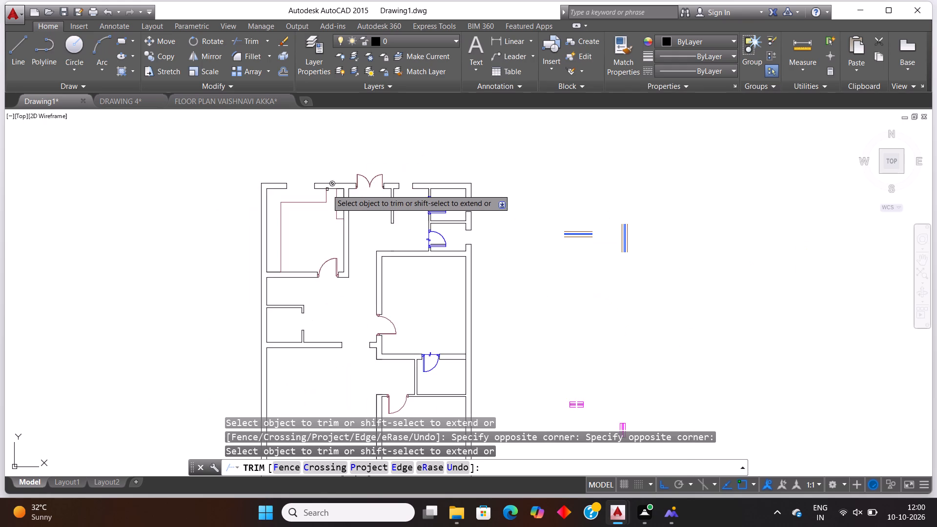
scroll(327, 190, down, 1)
scroll(380, 216, up, 1)
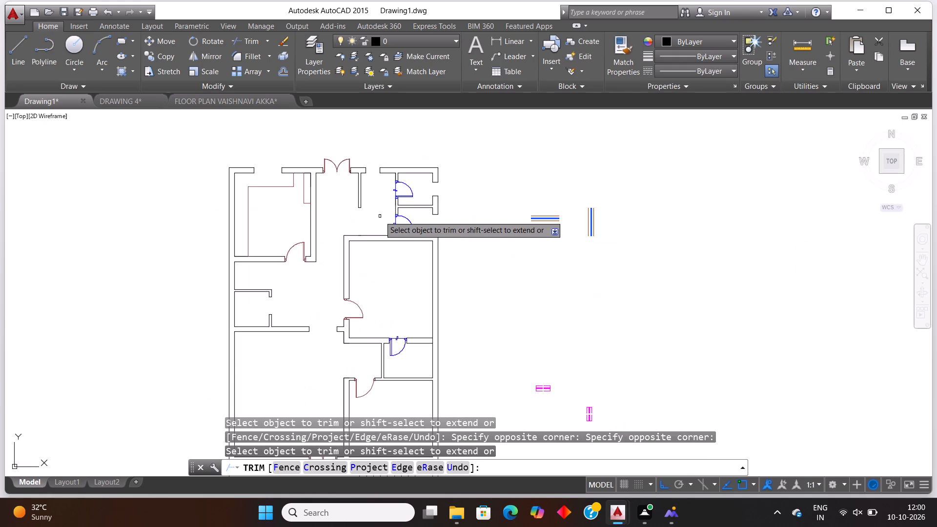
key(Escape)
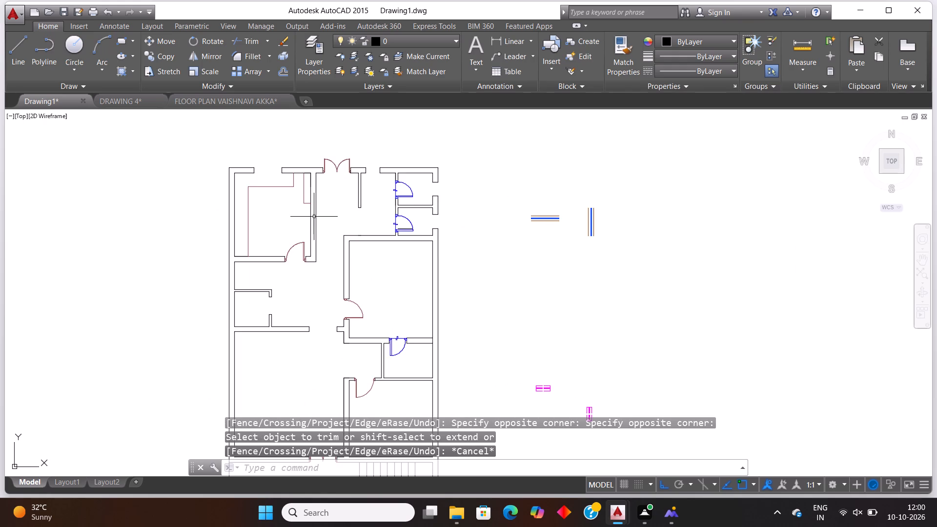
Draw a short horizontal line across the left exterior wall of the upper-left room, near the middle of the wall.
key(l)
key(Return)
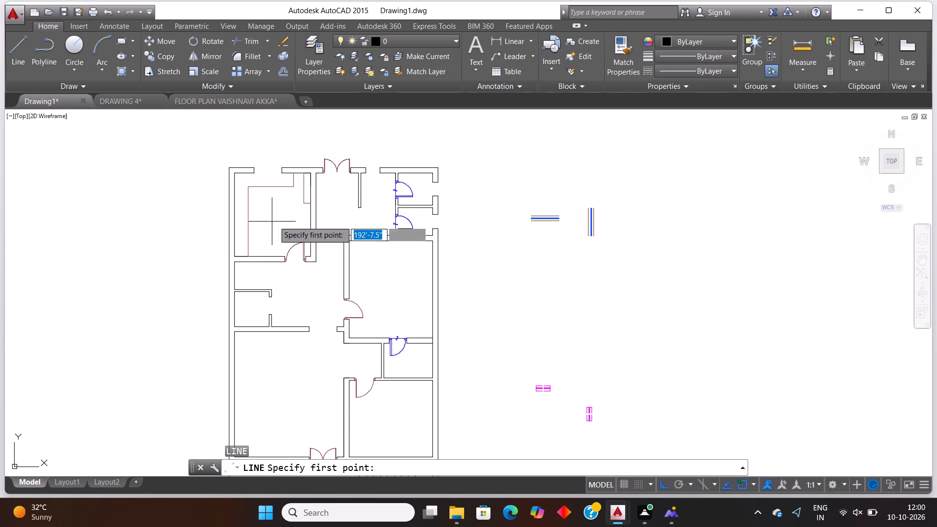
scroll(244, 232, down, 1)
scroll(245, 226, up, 2)
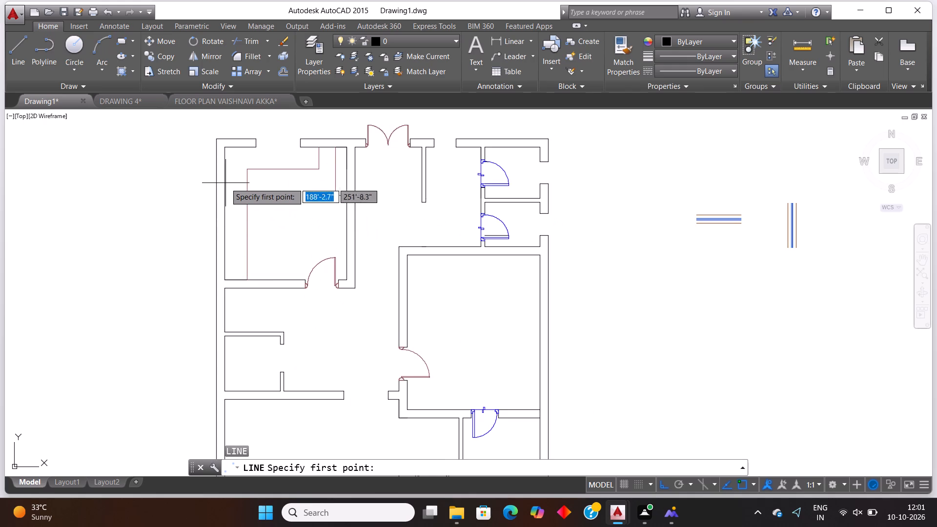
click(232, 202)
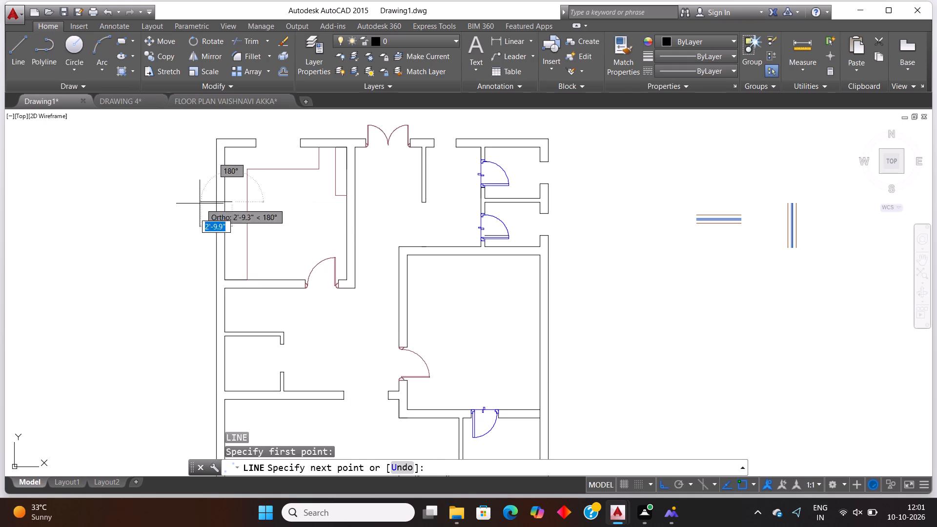
click(194, 205)
key(Escape)
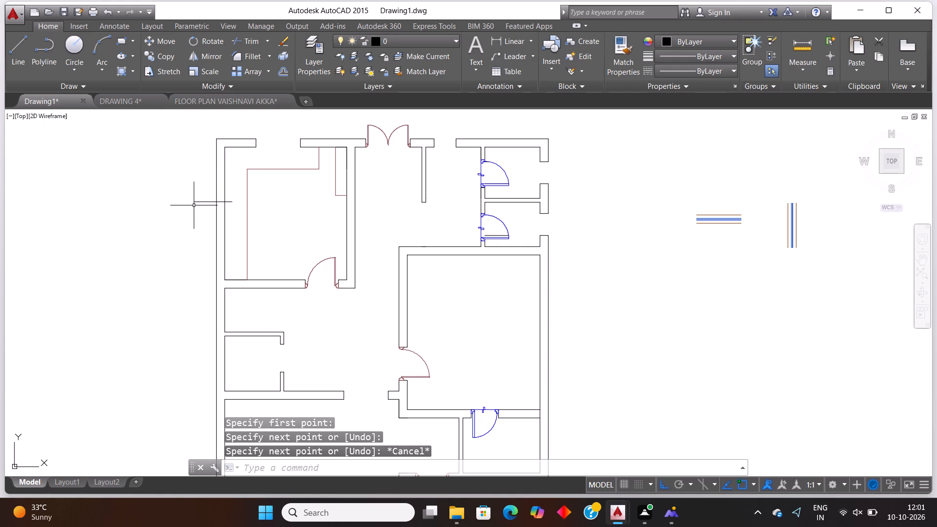
Offset the horizontal line across the upper-left room's left wall 2' upward and 2' downward.
text(off)
key(Return)
key(Return)
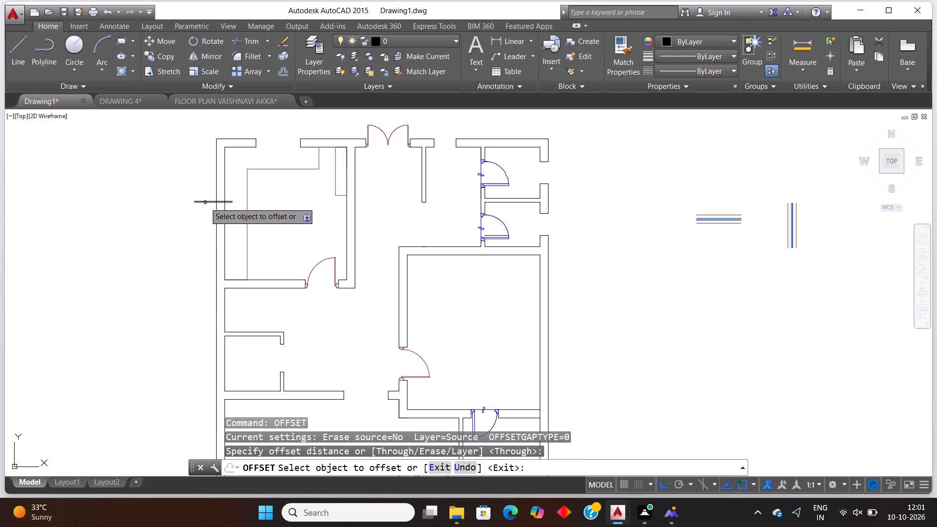
click(205, 203)
text(2')
key(Return)
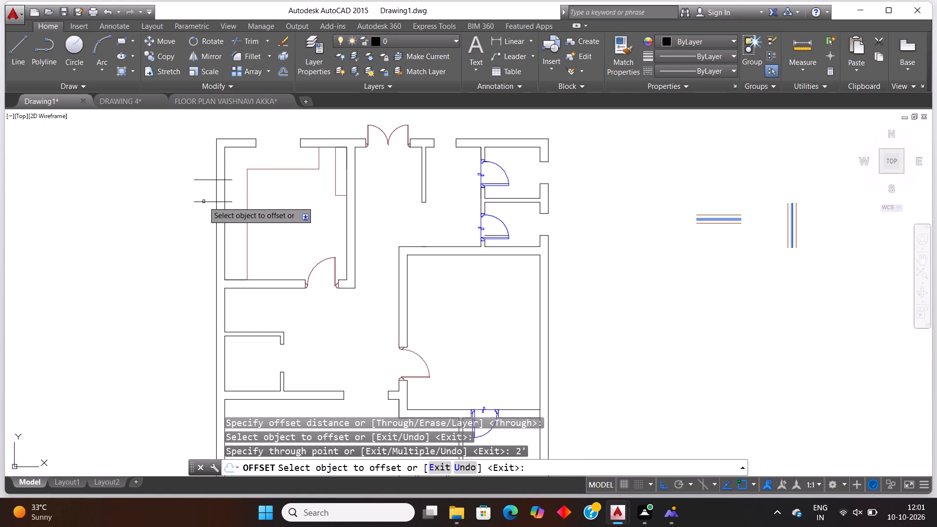
click(204, 202)
text(2')
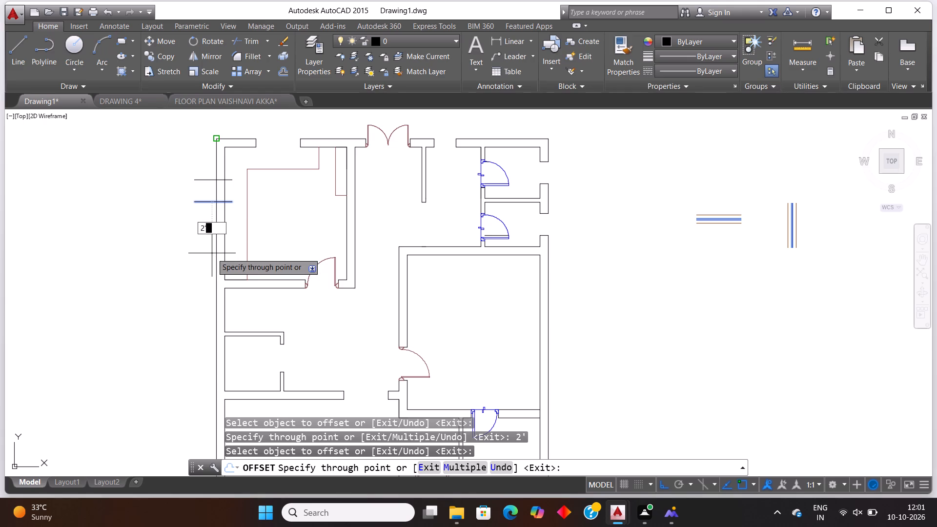
key(Return)
key(Escape)
Trim the upper-left room's left wall between the two outer horizontal lines and remove their overhanging ends, leaving the opening's jambs.
text(tr)
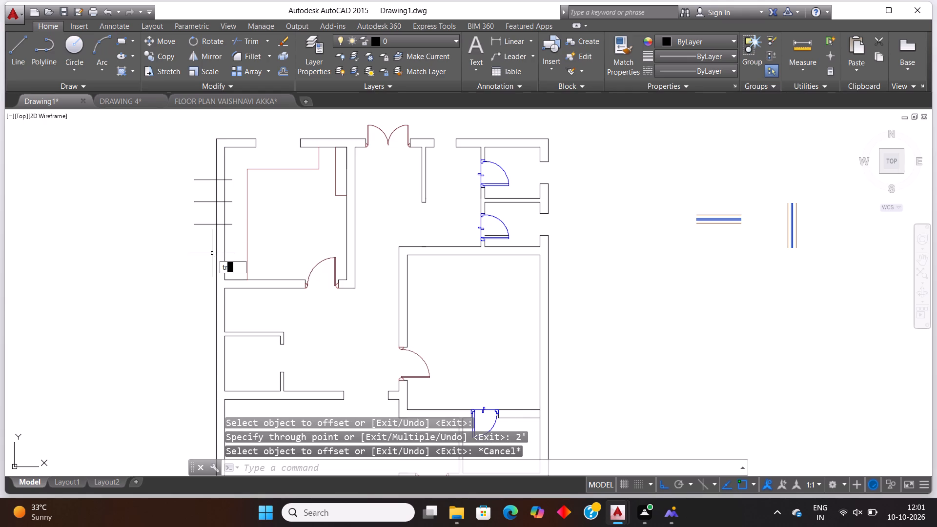
key(Return)
key(Return)
click(227, 194)
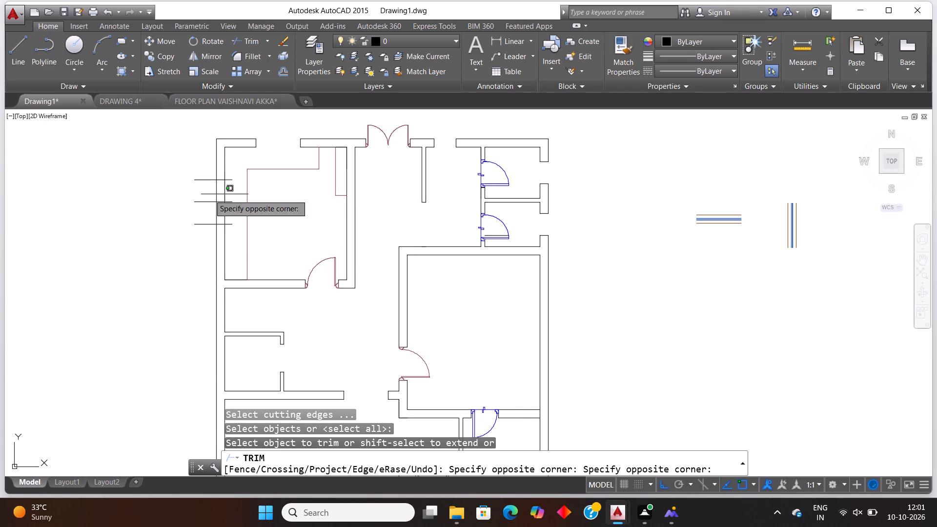
click(197, 195)
click(191, 212)
click(232, 214)
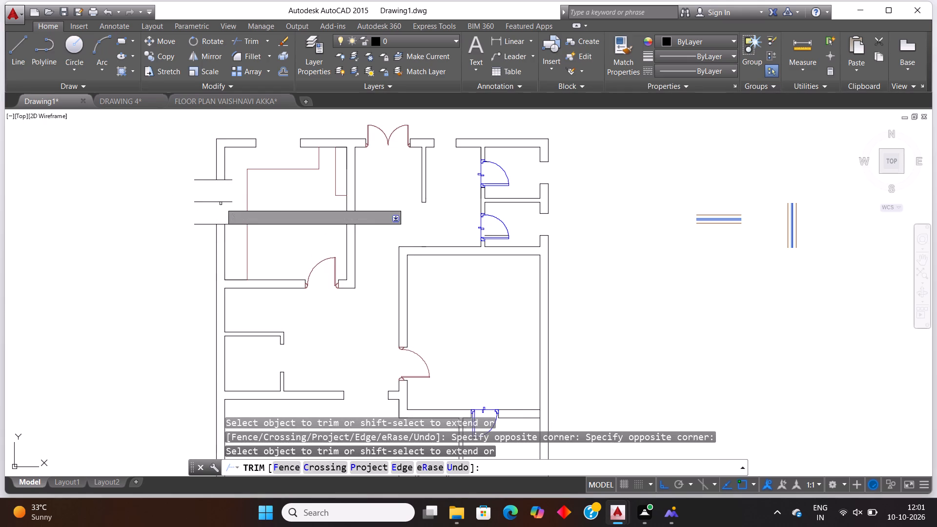
click(201, 172)
click(196, 244)
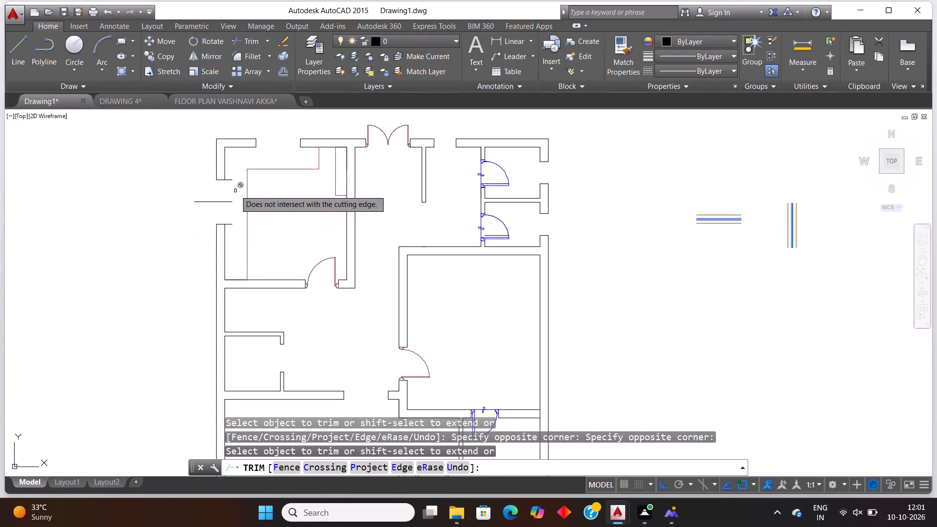
click(233, 169)
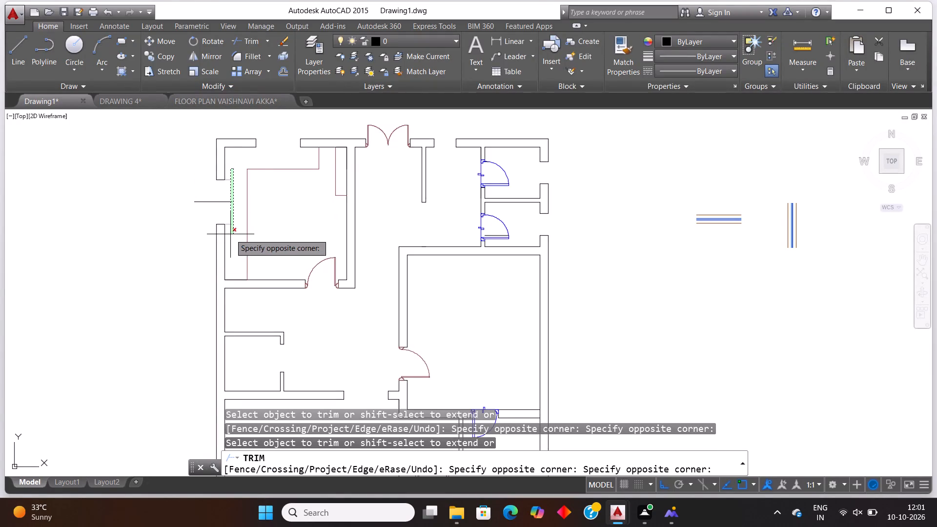
click(230, 234)
key(Escape)
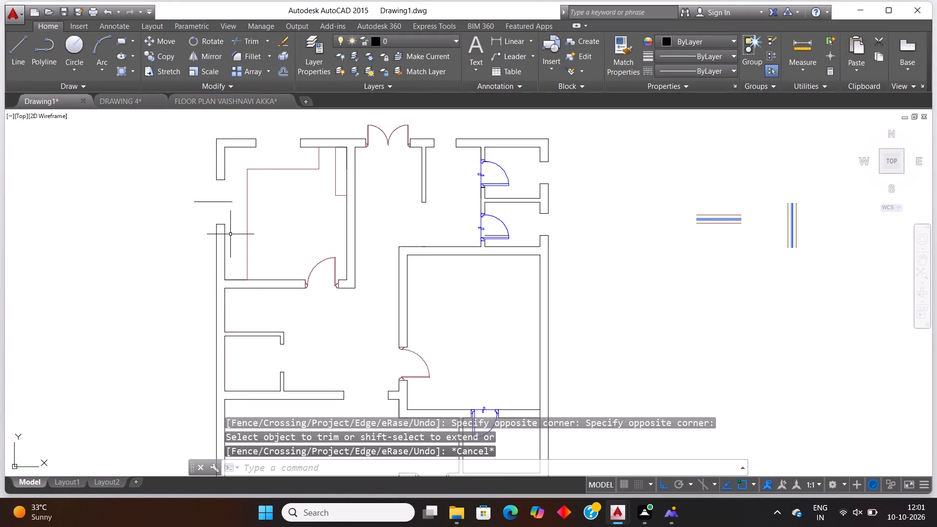
Erase the leftover middle construction line in the upper-left room's left wall opening.
click(222, 205)
click(200, 194)
key(Delete)
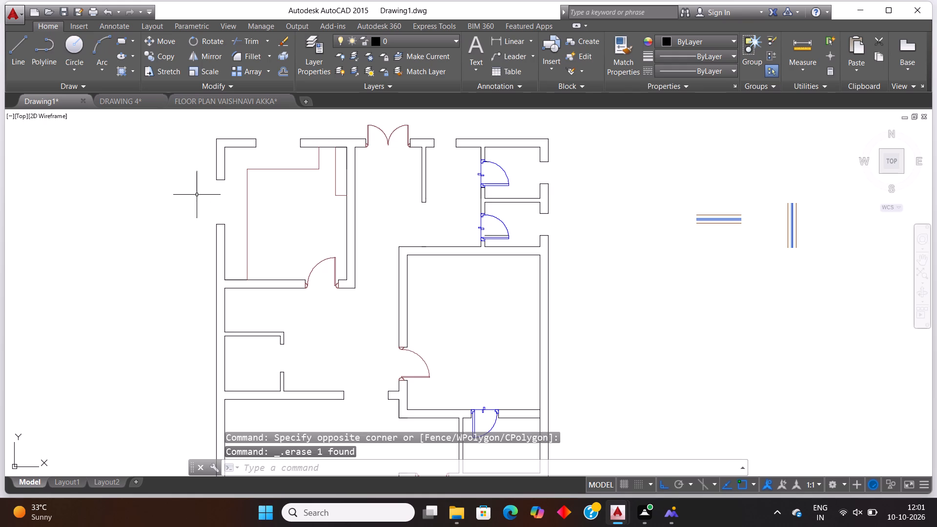
Draw a short horizontal line across the left exterior wall of the small partitioned room, near the middle of its wall.
scroll(217, 186, down, 1)
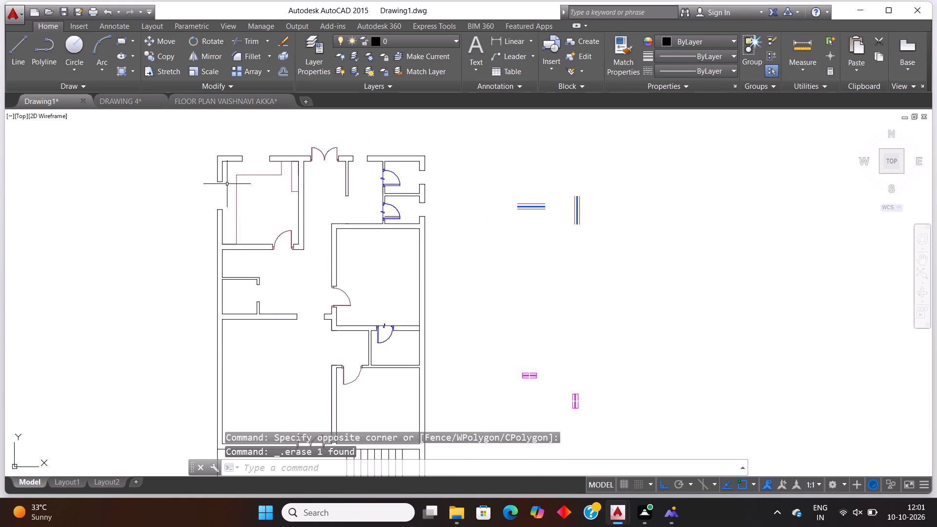
scroll(227, 184, down, 1)
scroll(229, 202, up, 1)
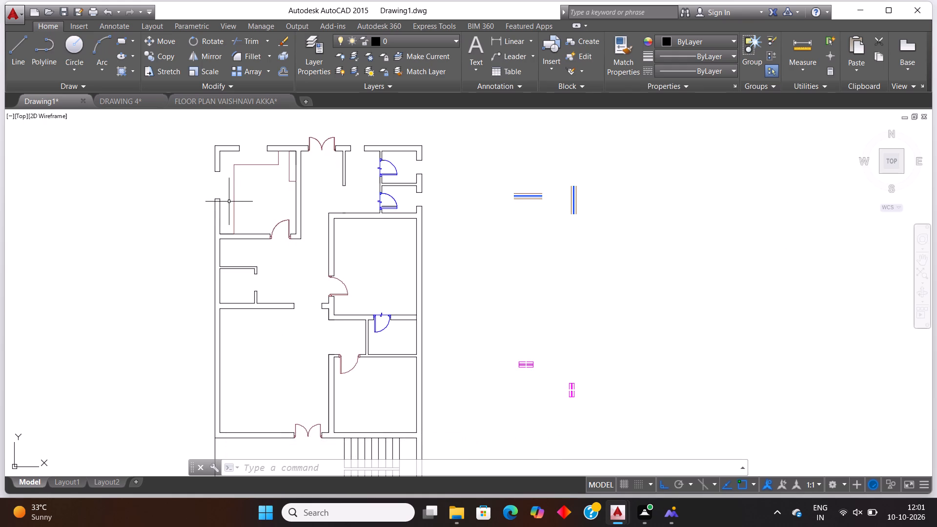
scroll(244, 304, up, 1)
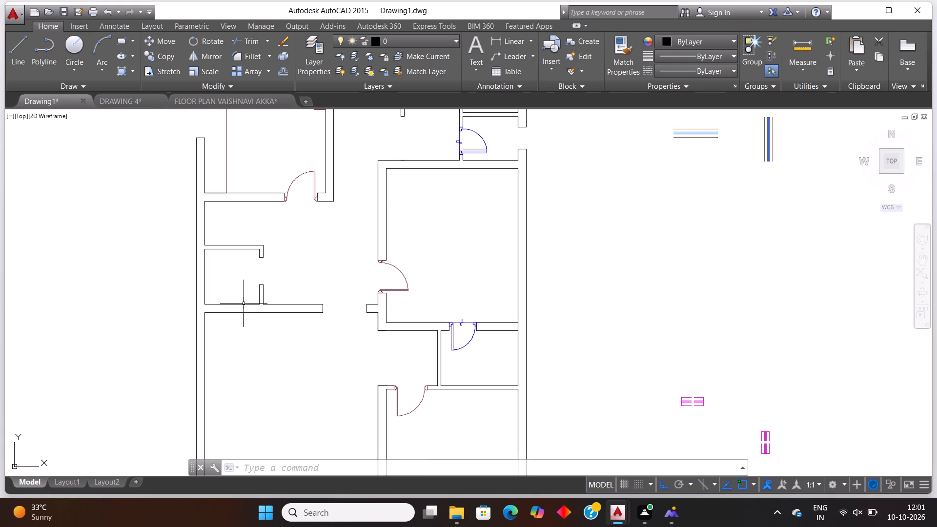
key(Escape)
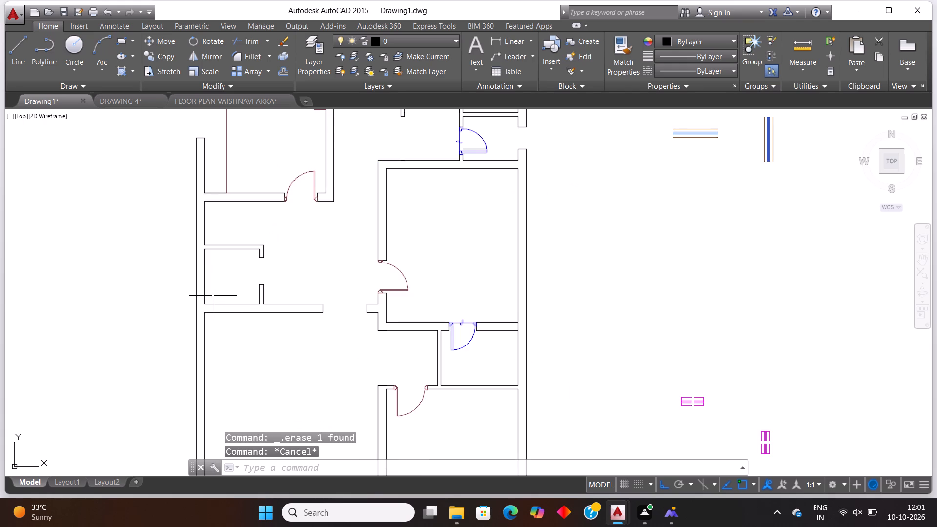
key(l)
key(Return)
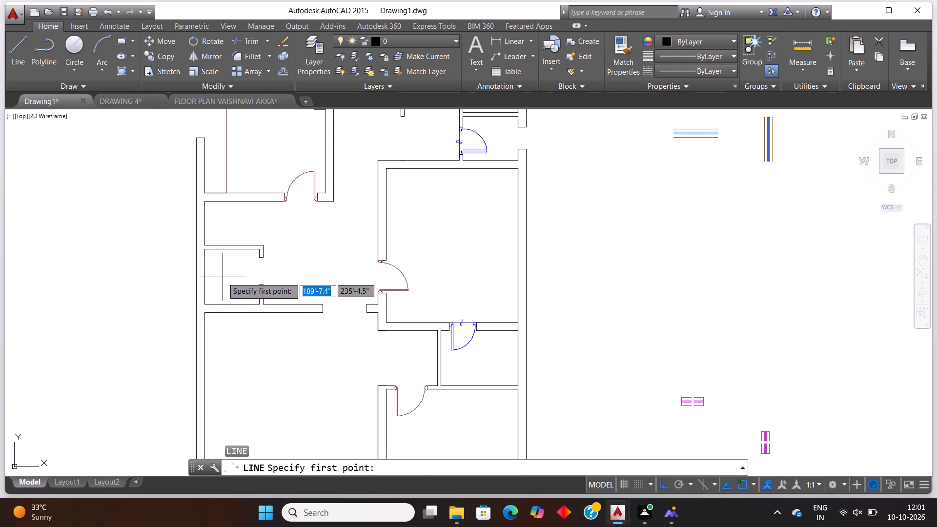
click(224, 274)
click(156, 275)
key(Escape)
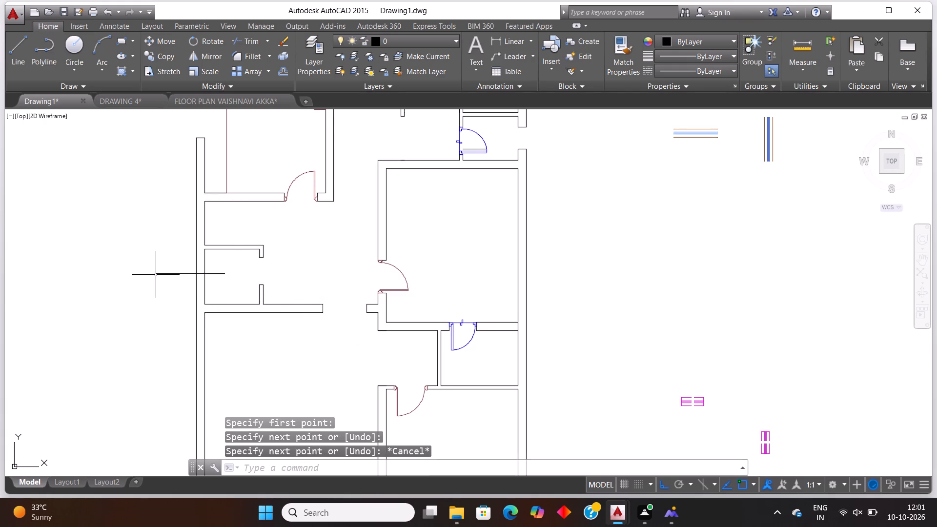
Offset the horizontal line across the small partitioned room's left wall 1' upward and 1' downward.
text(off)
key(Return)
key(Return)
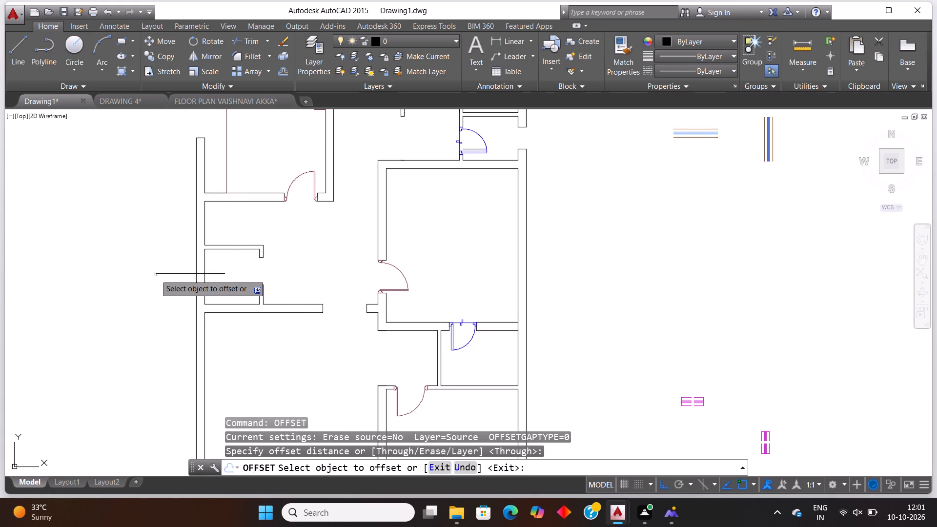
click(169, 273)
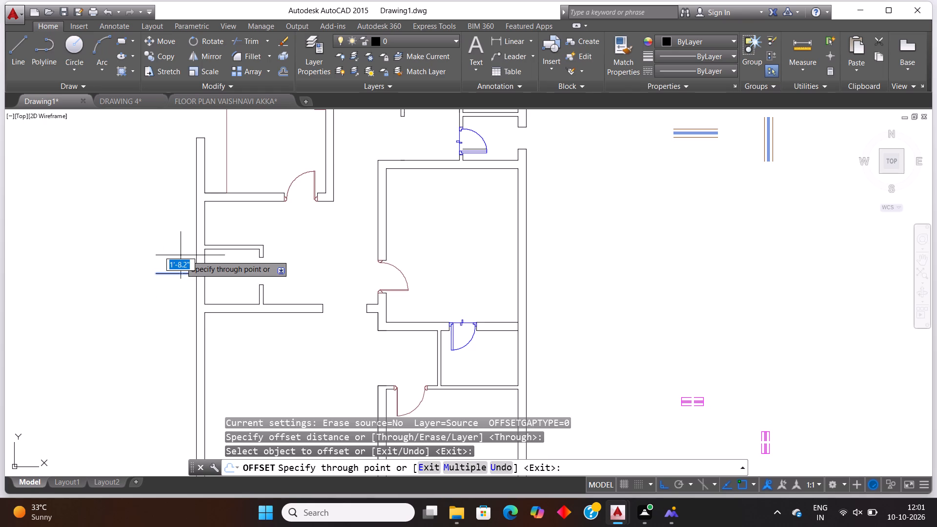
text(1')
key(Return)
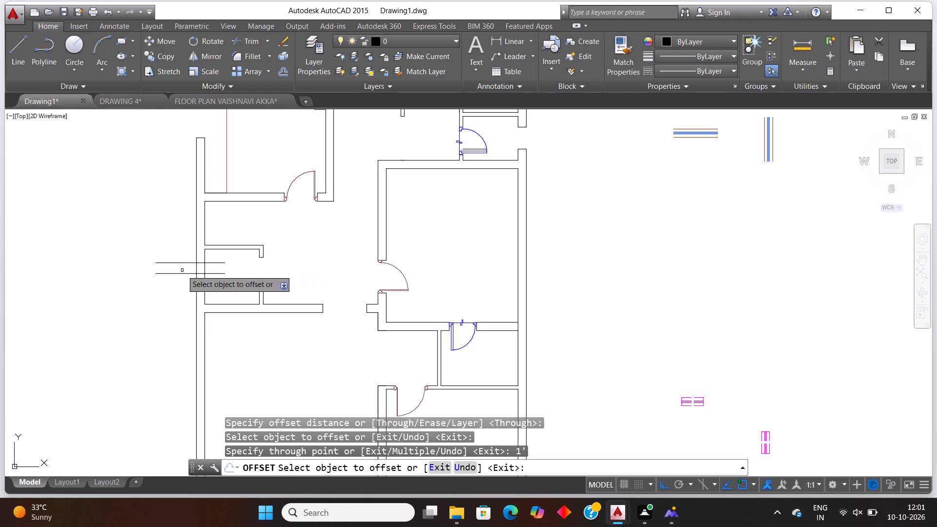
click(180, 273)
text(1')
key(Return)
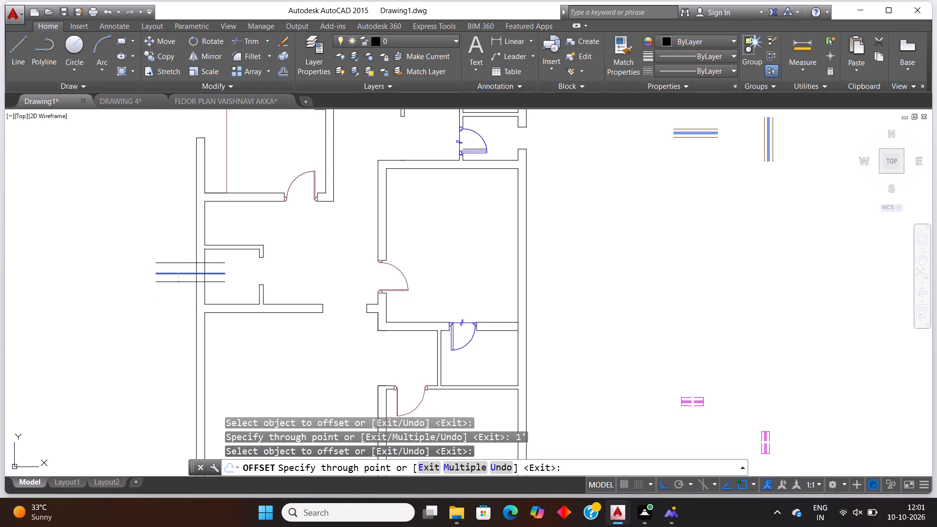
key(Escape)
Trim the small partitioned room's left wall between the two offset lines and remove their overhanging ends, leaving the opening's jambs.
text(tr)
key(Return)
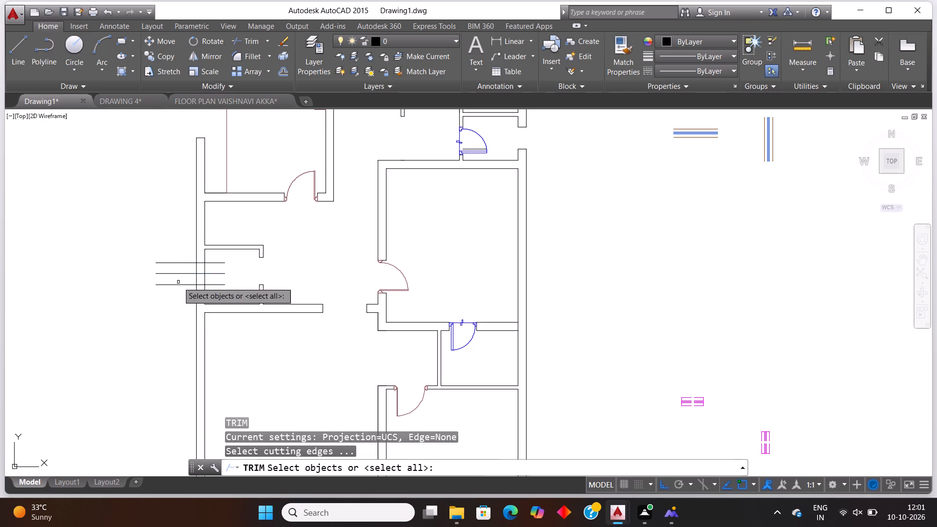
key(Return)
click(173, 247)
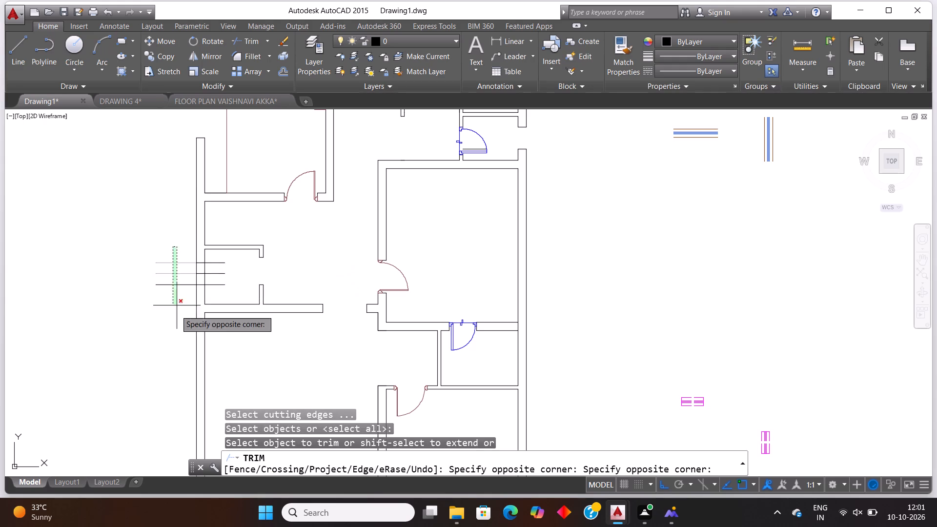
click(174, 316)
click(184, 277)
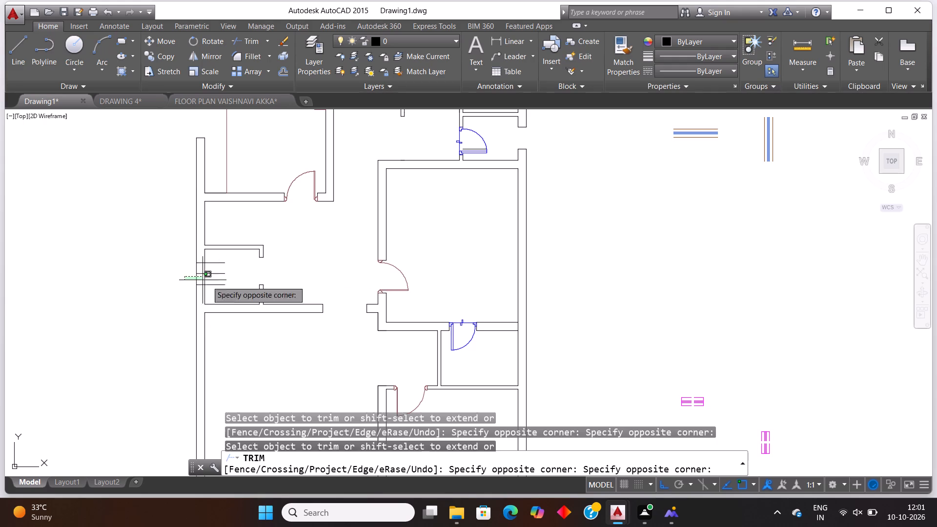
click(234, 280)
click(220, 268)
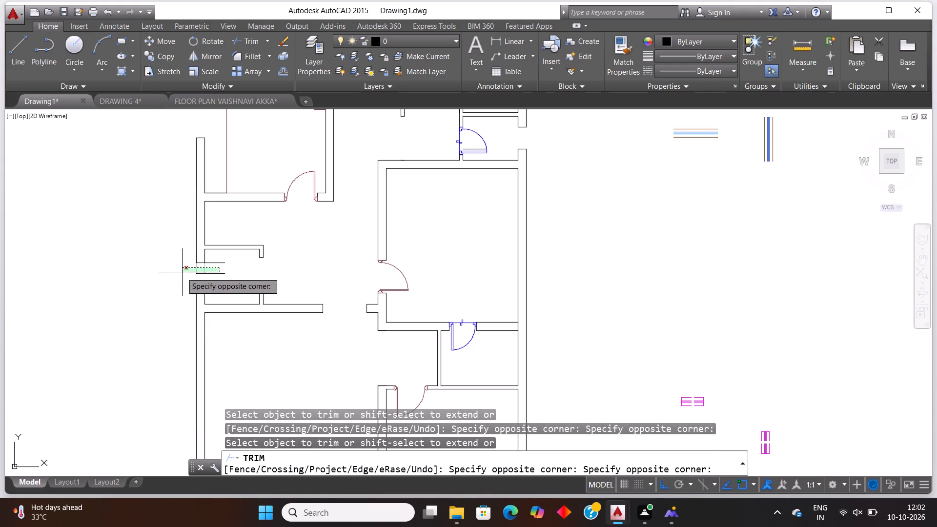
click(182, 272)
click(224, 258)
click(216, 297)
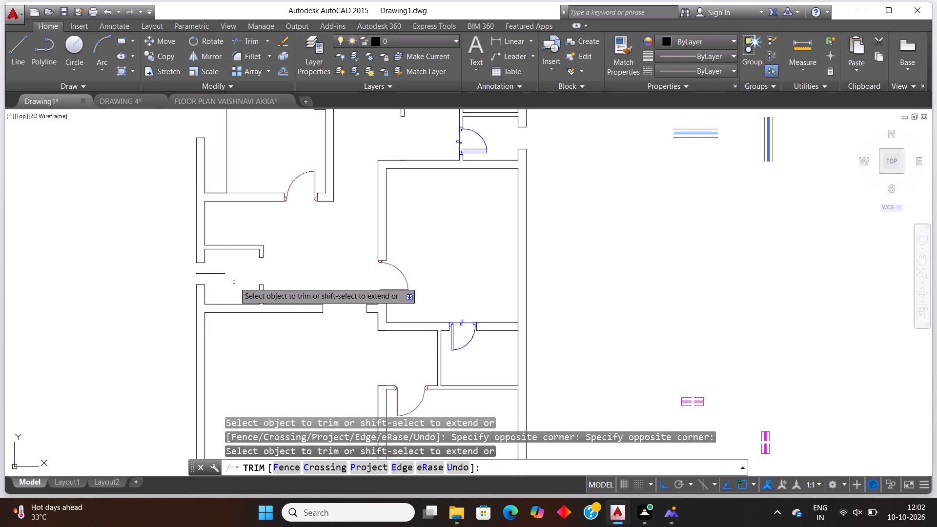
scroll(234, 282, up, 1)
key(Escape)
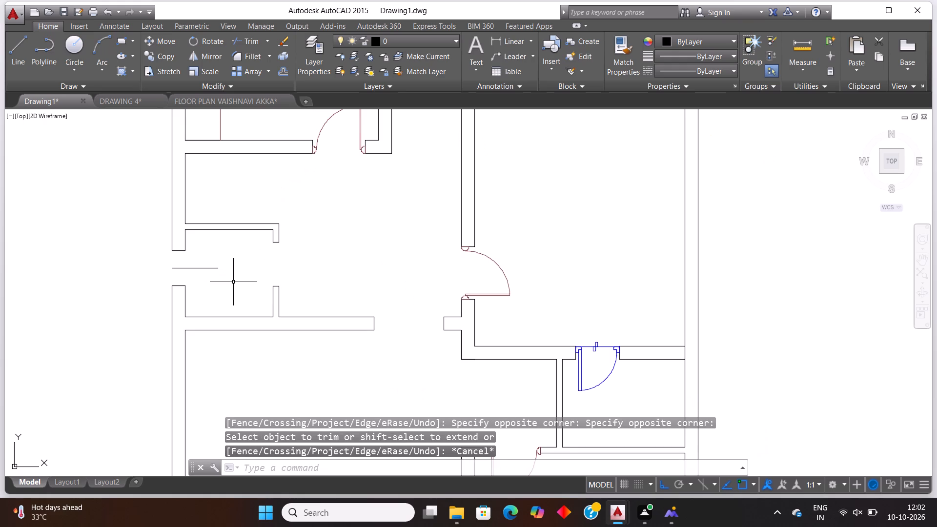
Erase the leftover middle construction line in the small partitioned room's left wall opening.
click(208, 267)
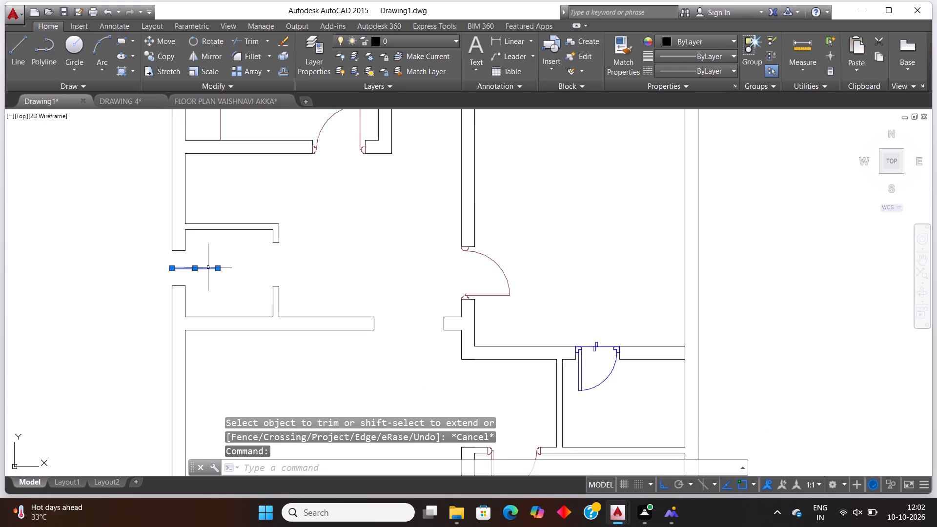
key(Delete)
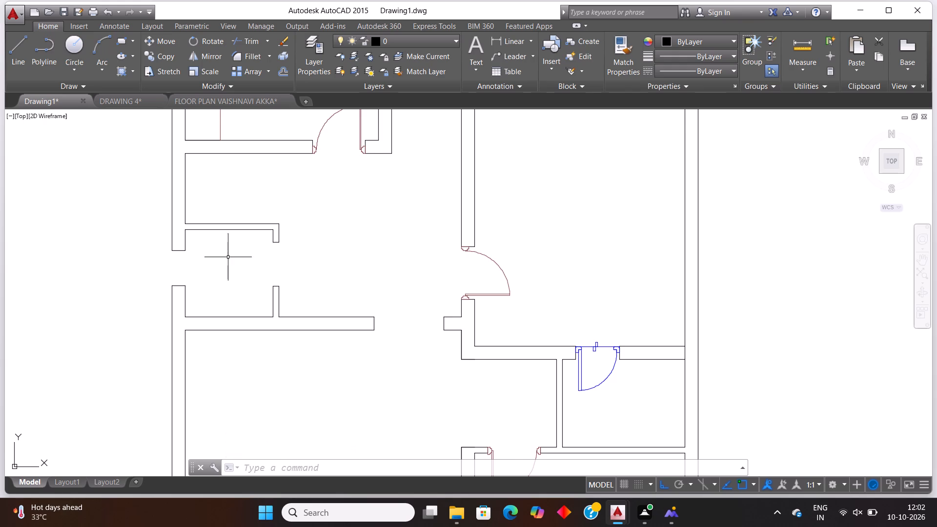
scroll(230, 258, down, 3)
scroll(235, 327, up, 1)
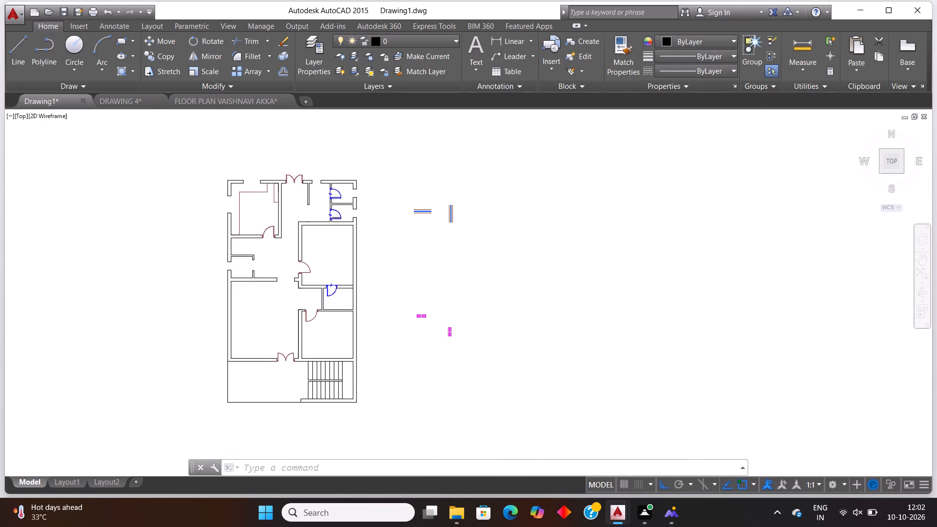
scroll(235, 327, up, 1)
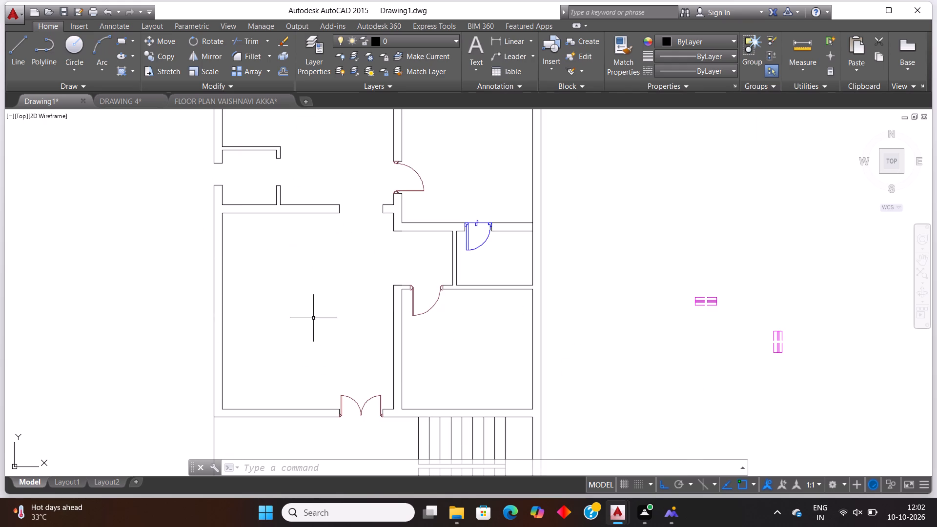
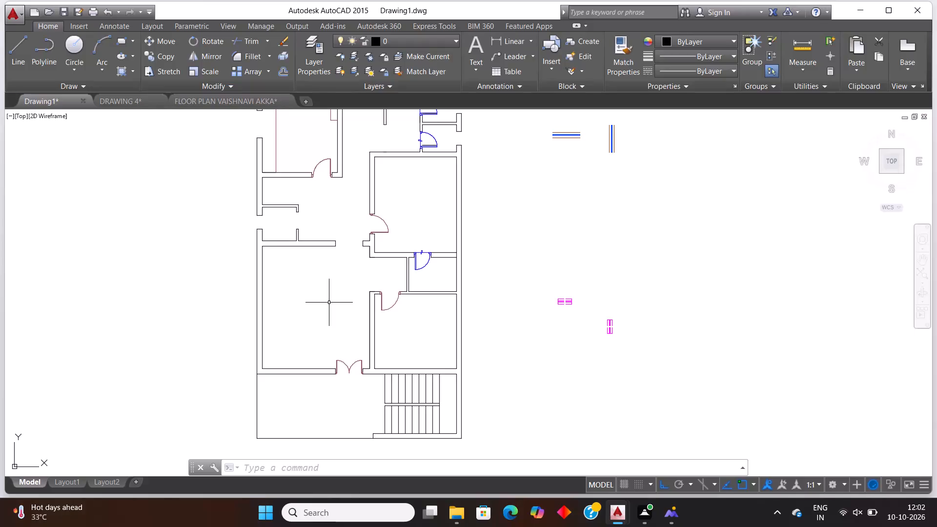
Draw a short horizontal line across the left exterior wall of the large double-door room, just below its top wall.
key(Escape)
key(l)
key(Return)
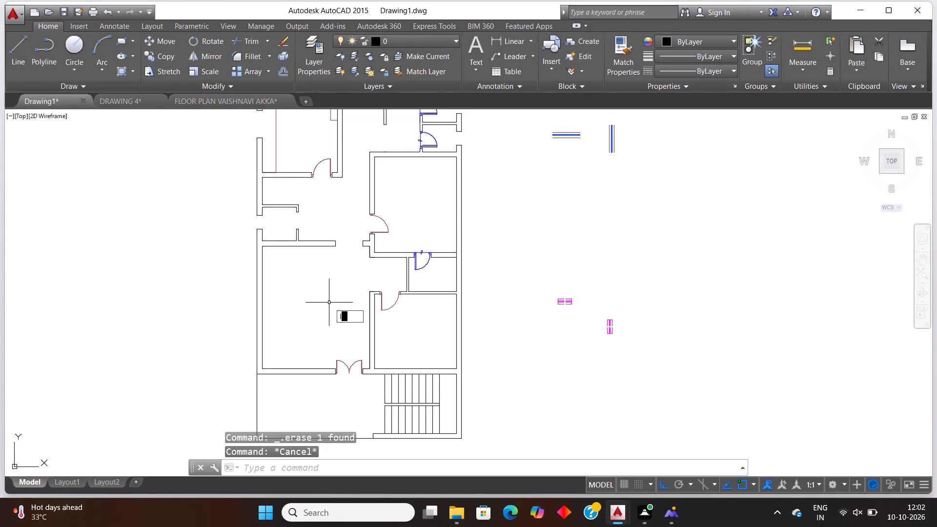
scroll(326, 302, up, 1)
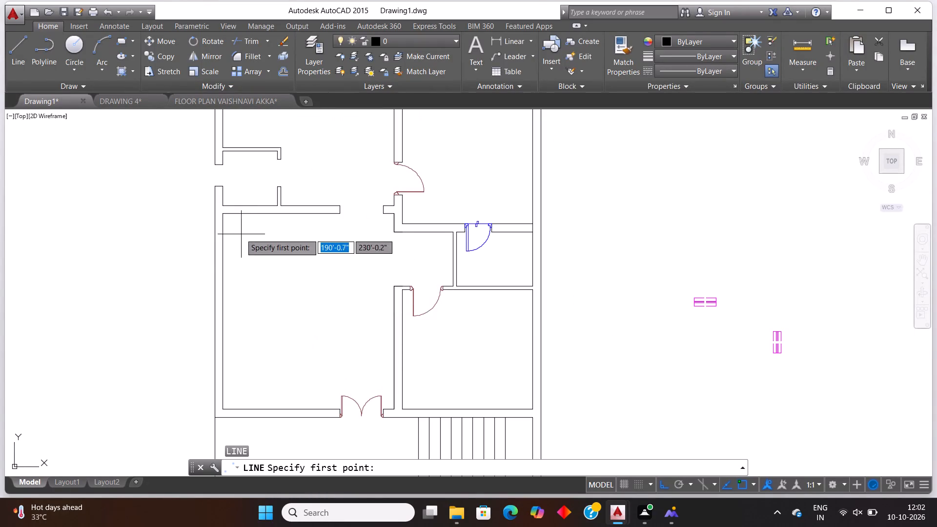
click(196, 243)
click(255, 243)
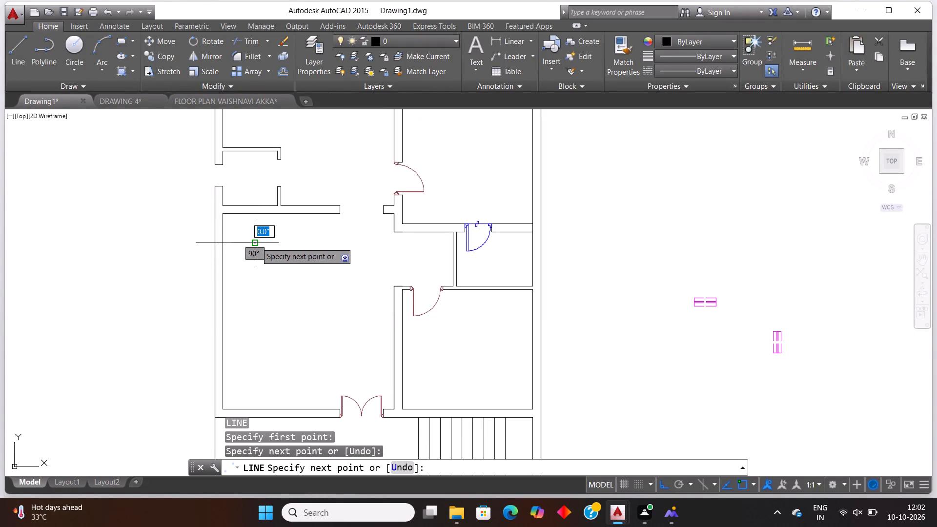
key(Escape)
Offset the horizontal line across the large room's left wall 4' downward.
text(off)
key(Return)
key(Return)
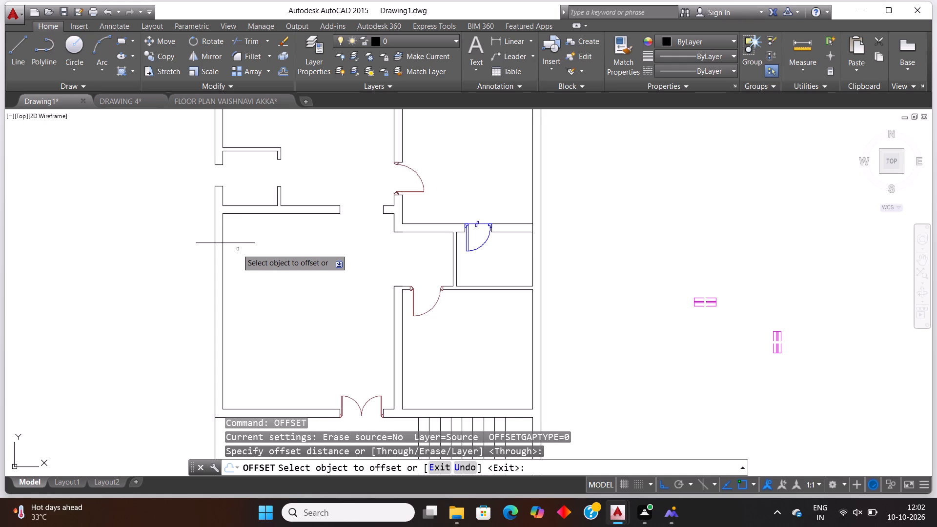
click(239, 243)
text(4')
key(Return)
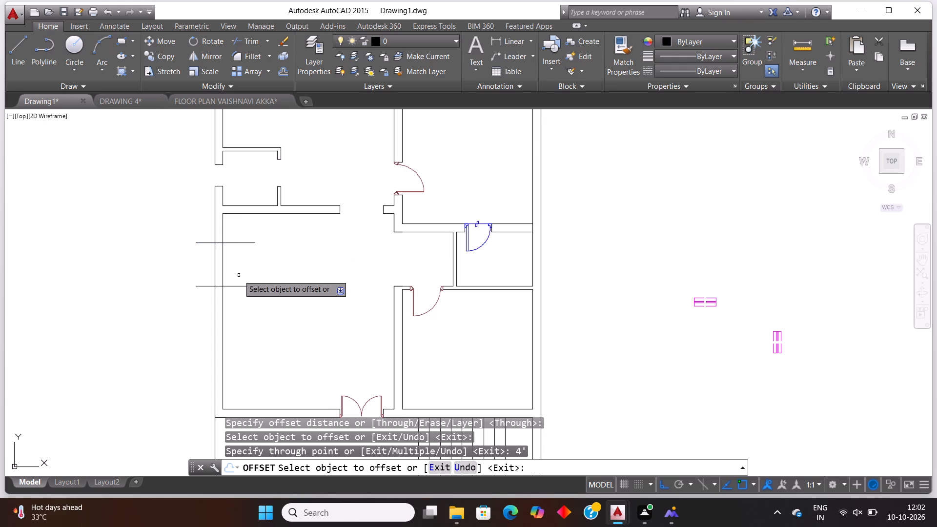
key(Escape)
Trim the large room's left wall between the two lines and remove their overhanging ends, leaving the opening's jambs.
text(tr)
key(Return)
key(Return)
click(239, 275)
click(189, 256)
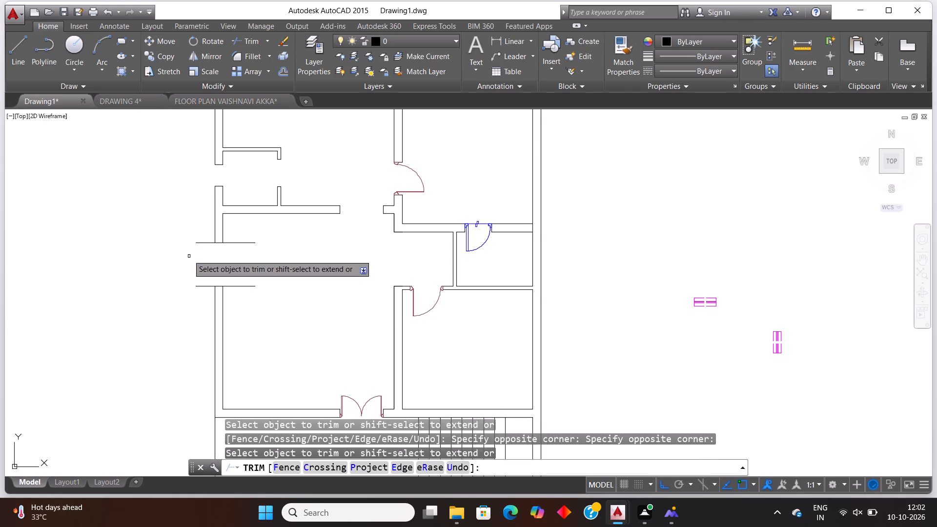
click(202, 232)
click(181, 315)
click(257, 230)
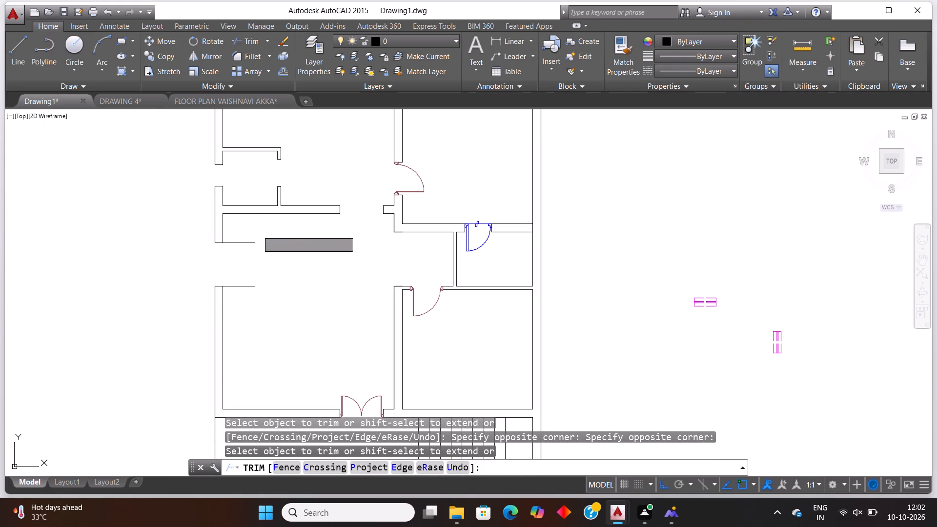
click(236, 329)
key(Escape)
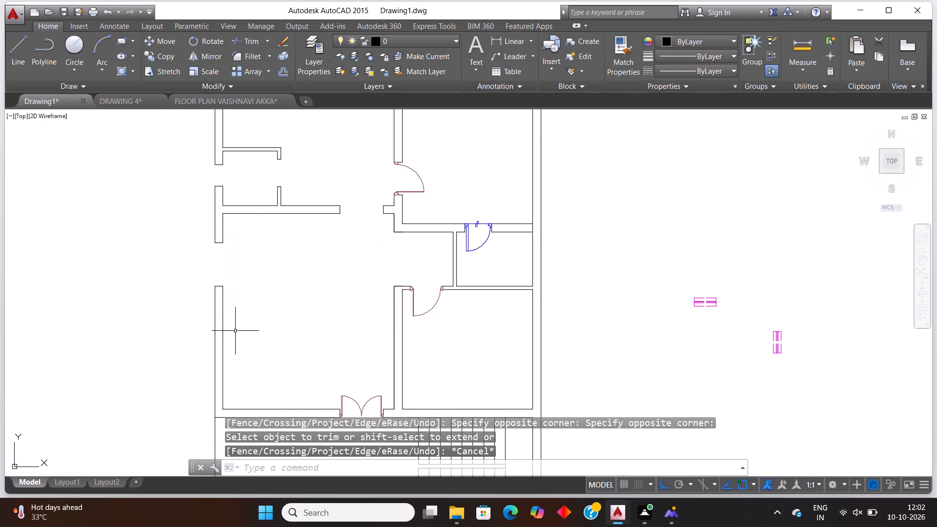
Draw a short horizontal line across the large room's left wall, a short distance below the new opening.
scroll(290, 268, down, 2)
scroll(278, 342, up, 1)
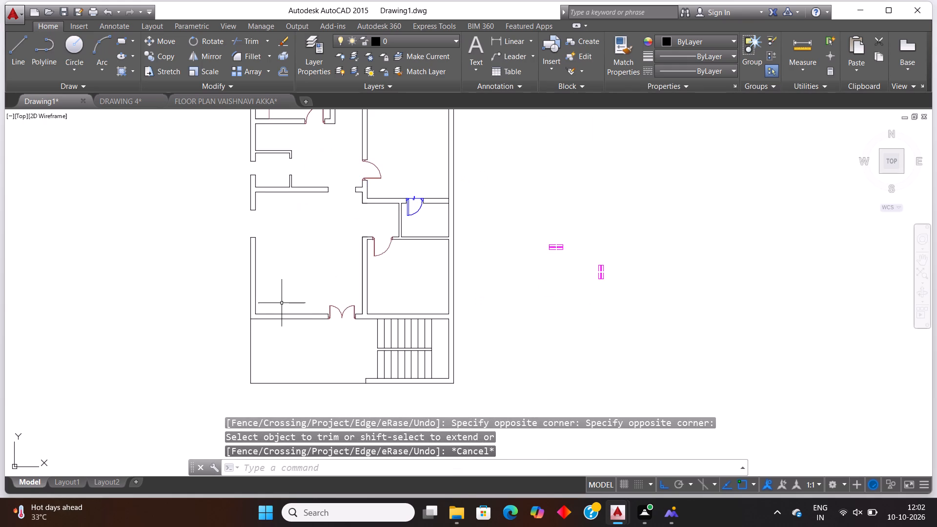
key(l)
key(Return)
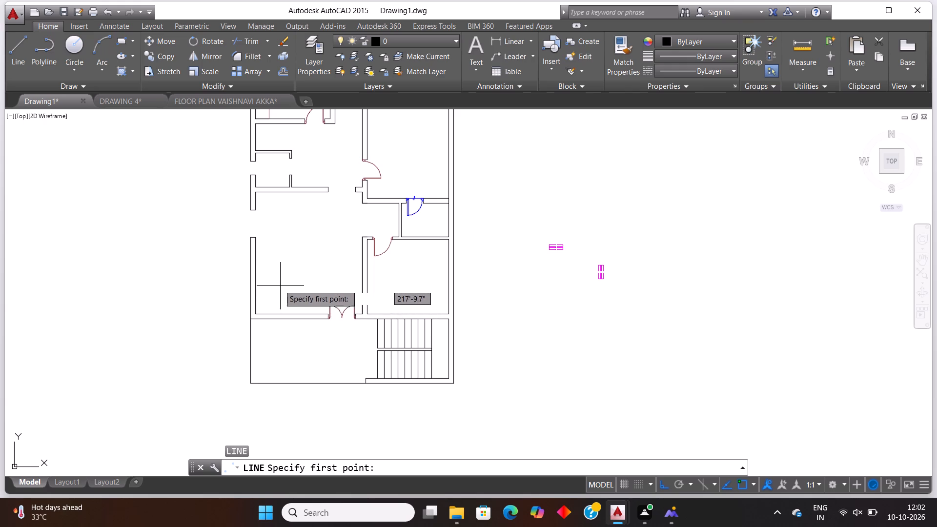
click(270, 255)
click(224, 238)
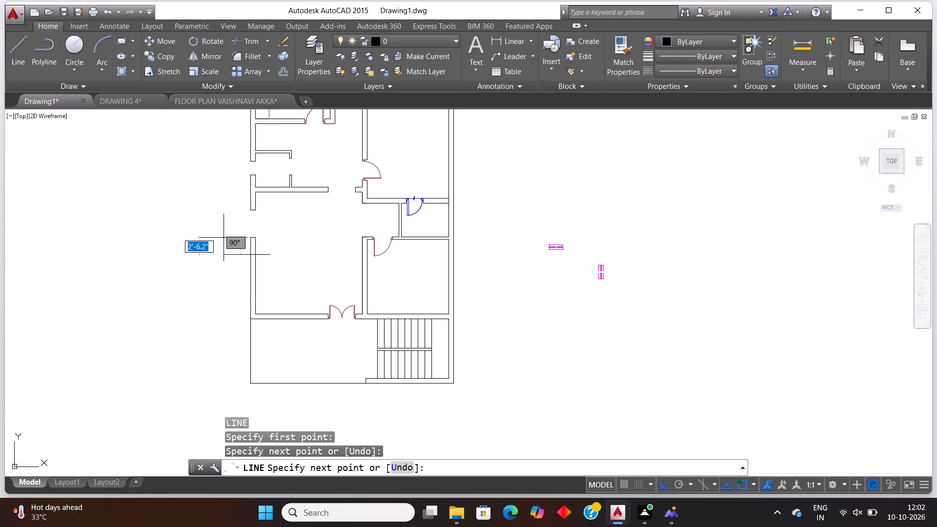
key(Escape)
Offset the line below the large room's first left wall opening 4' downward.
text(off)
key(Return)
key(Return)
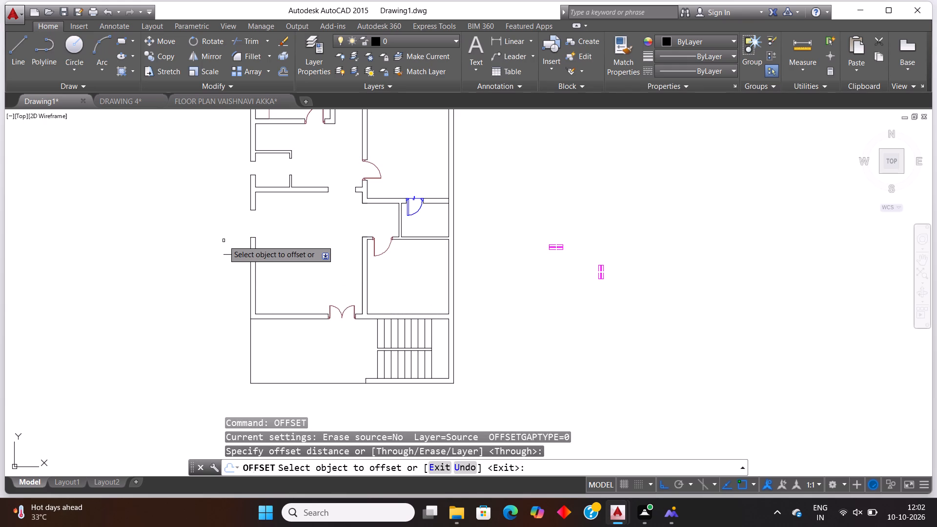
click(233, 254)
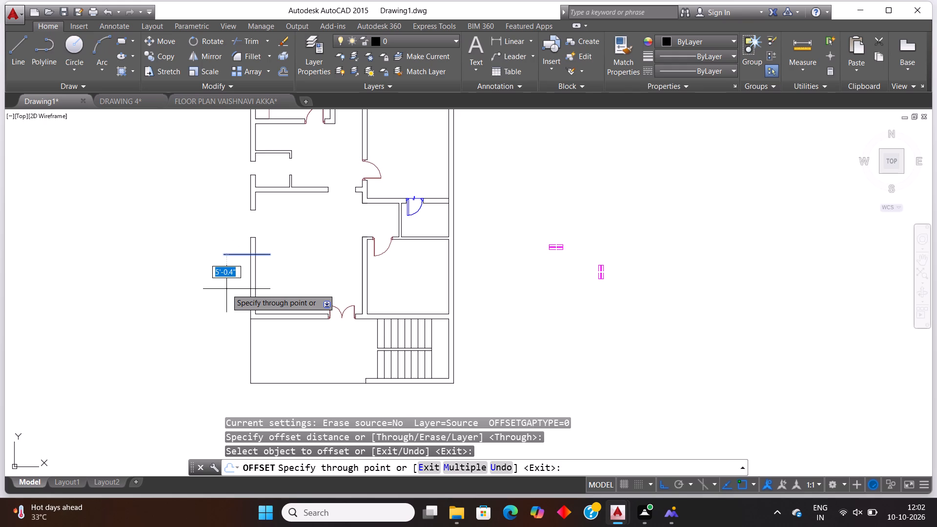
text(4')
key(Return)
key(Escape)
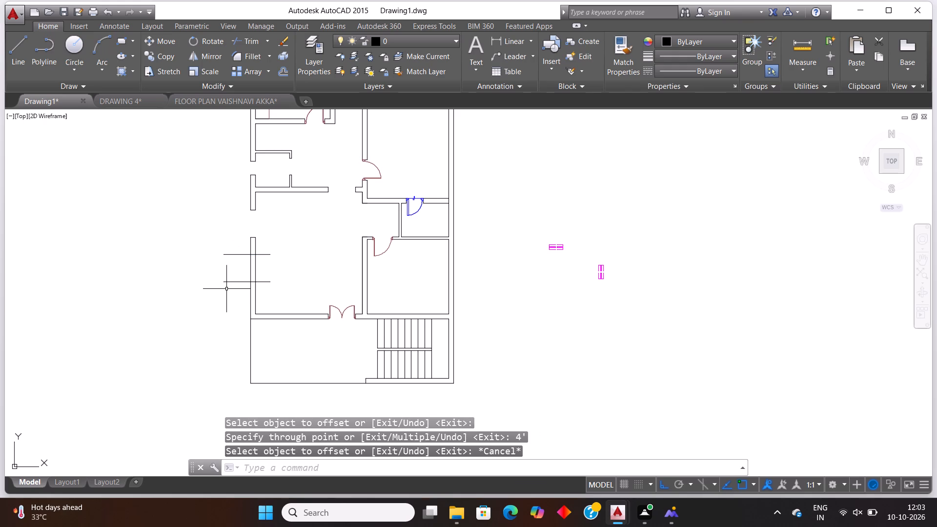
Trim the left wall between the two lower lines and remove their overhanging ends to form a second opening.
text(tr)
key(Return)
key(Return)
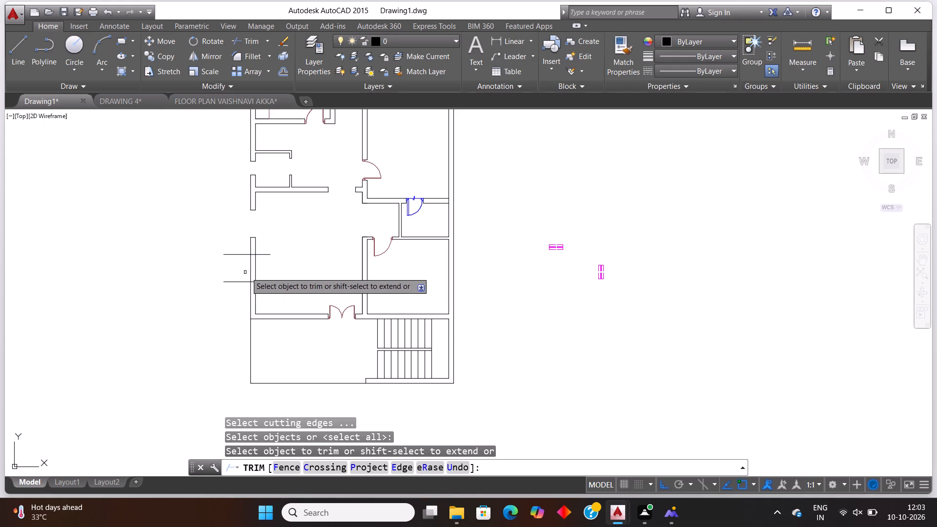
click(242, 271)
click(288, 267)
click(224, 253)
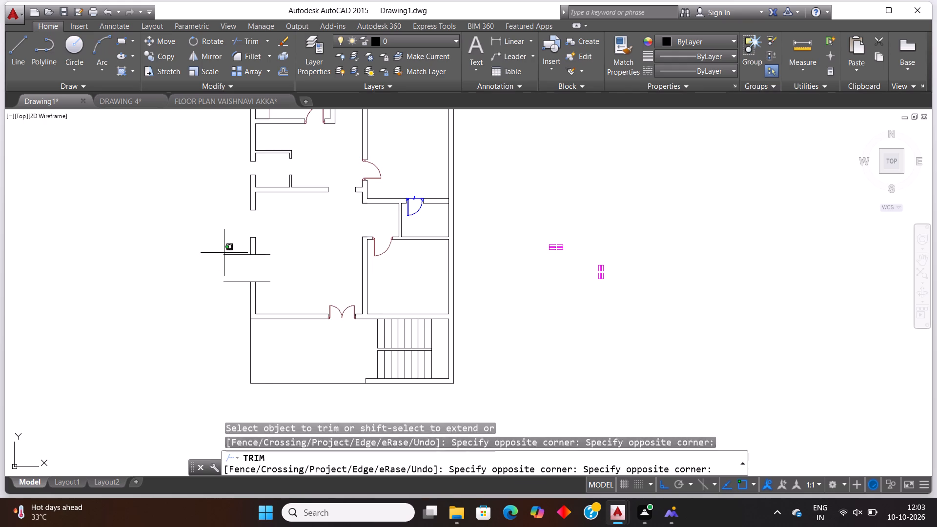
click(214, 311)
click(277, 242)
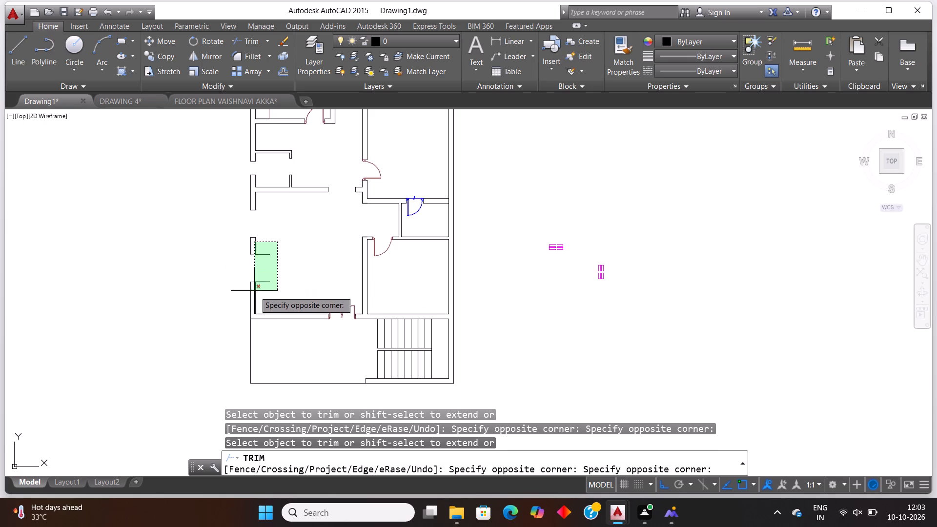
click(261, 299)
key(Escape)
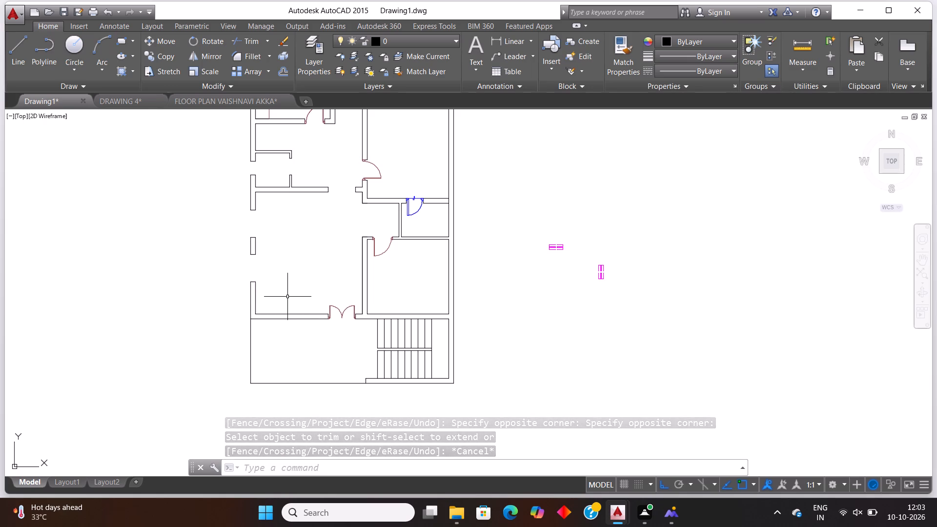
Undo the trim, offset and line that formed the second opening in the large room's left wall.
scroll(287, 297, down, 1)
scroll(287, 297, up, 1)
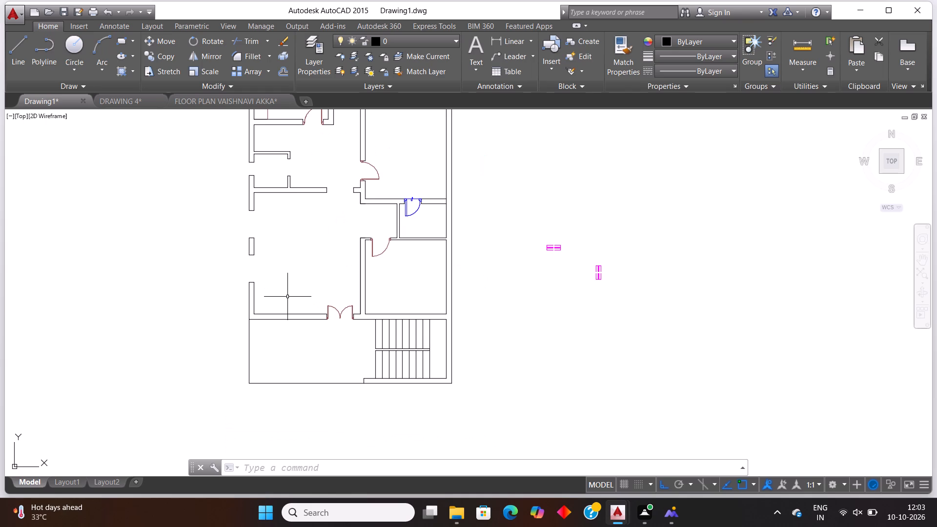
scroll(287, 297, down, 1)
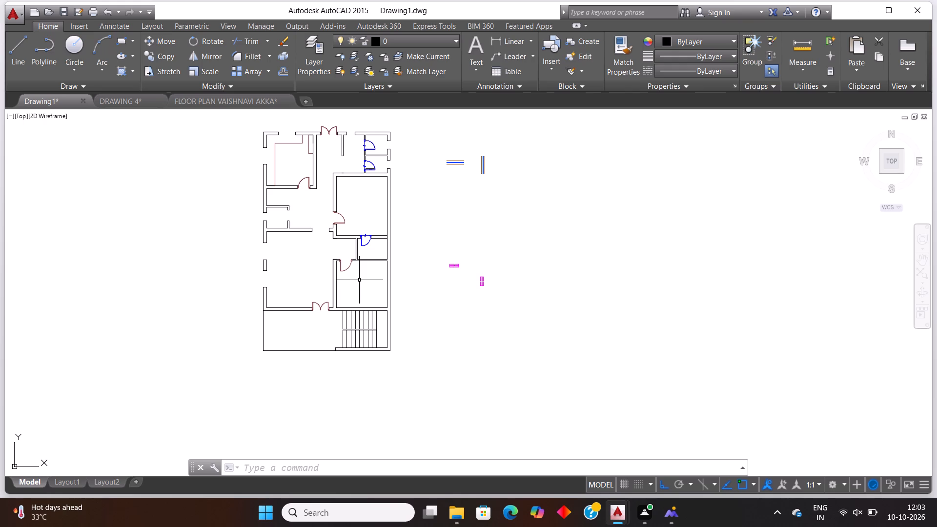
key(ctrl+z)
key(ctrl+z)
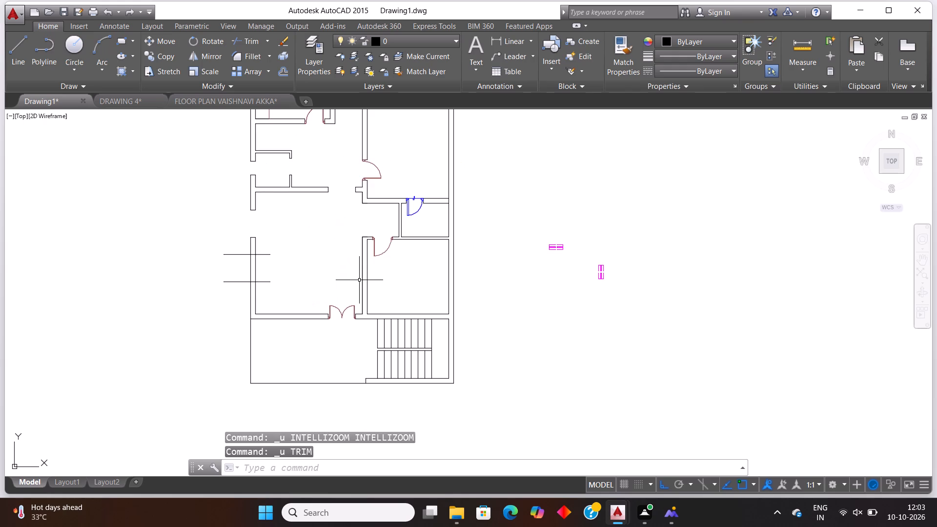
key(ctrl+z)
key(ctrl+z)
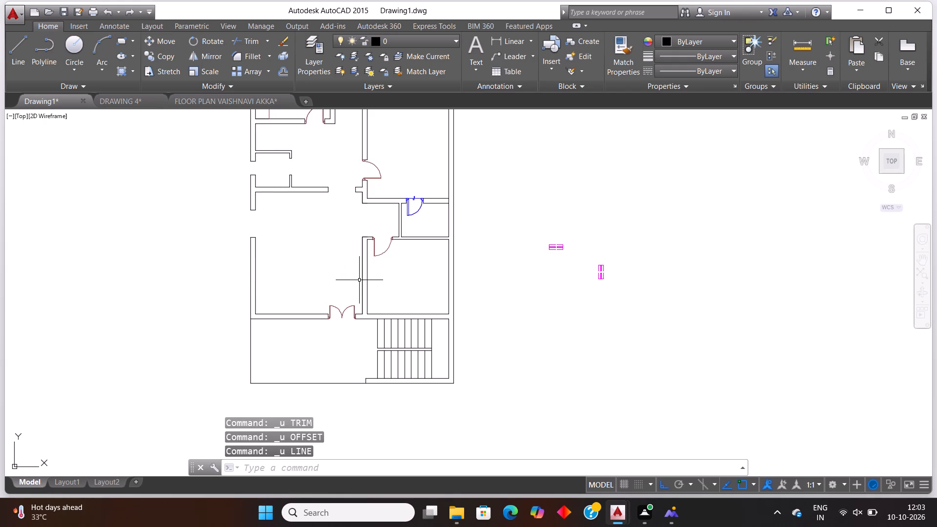
Draw a horizontal line across the large room's left wall, roughly midway between the first opening and the bottom wall.
key(l)
key(Return)
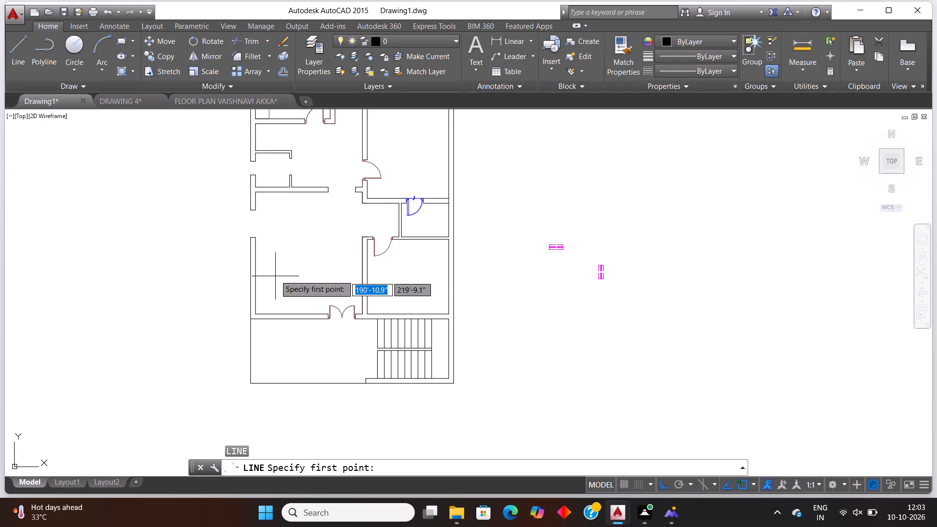
click(274, 271)
click(217, 254)
key(Escape)
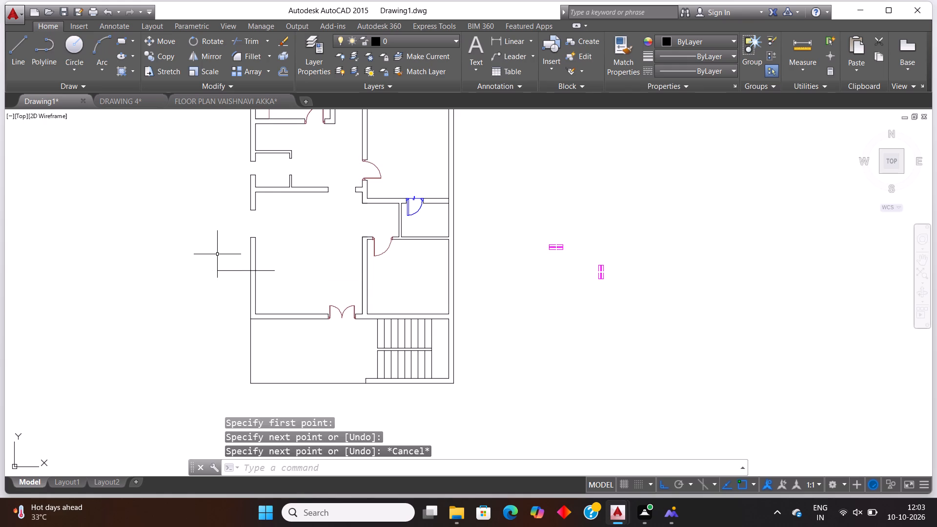
Offset the lower horizontal line across the large room's left wall 4' downward.
key(o)
text(ff)
key(Return)
key(Return)
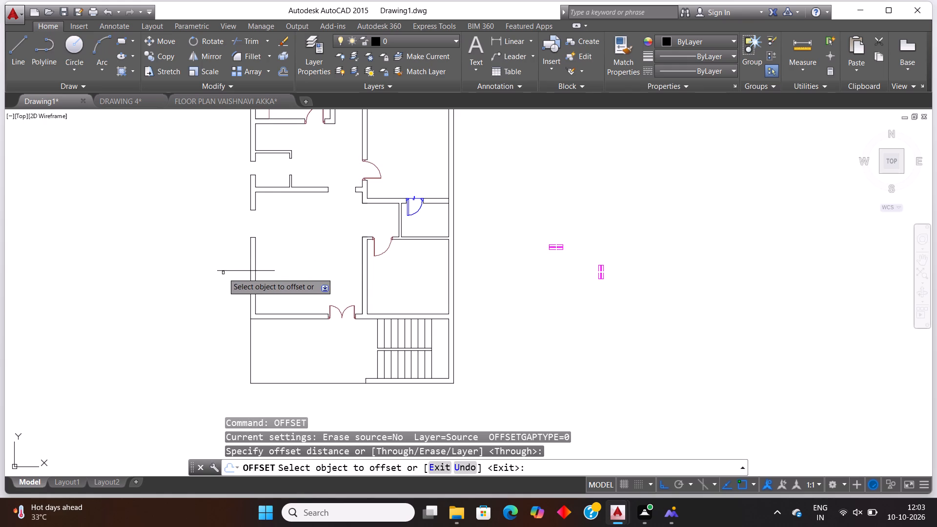
click(227, 271)
text(4')
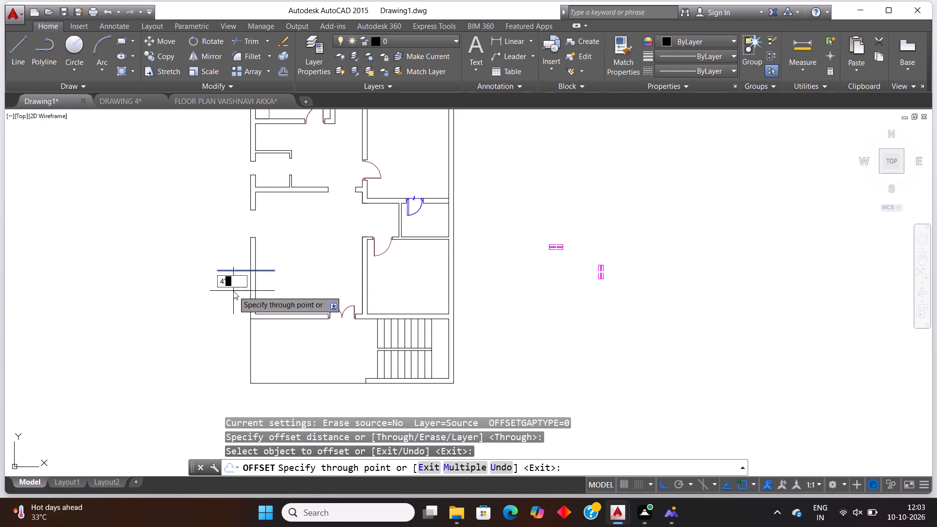
key(Return)
key(Escape)
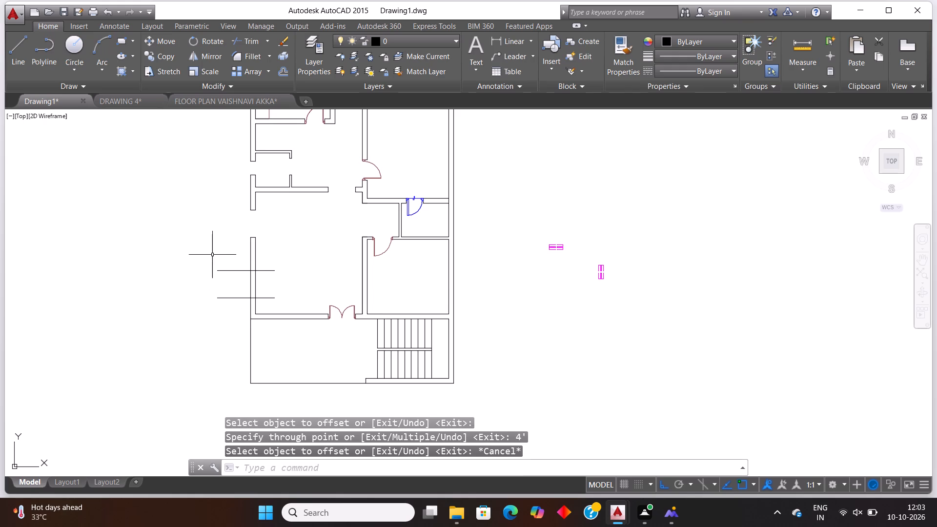
Trim the left wall between the two lower lines and remove their overhanging ends, leaving the second opening's jambs.
text(tr)
key(Return)
key(Return)
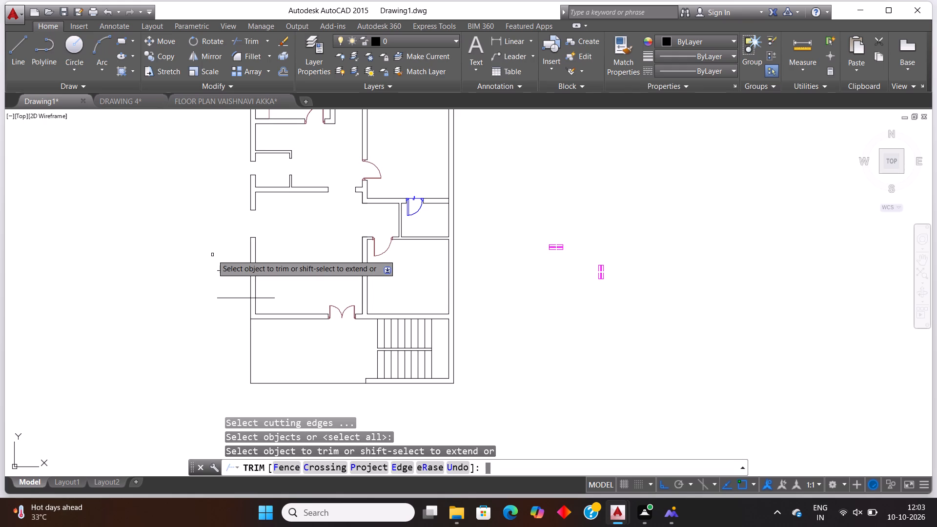
click(228, 286)
click(271, 288)
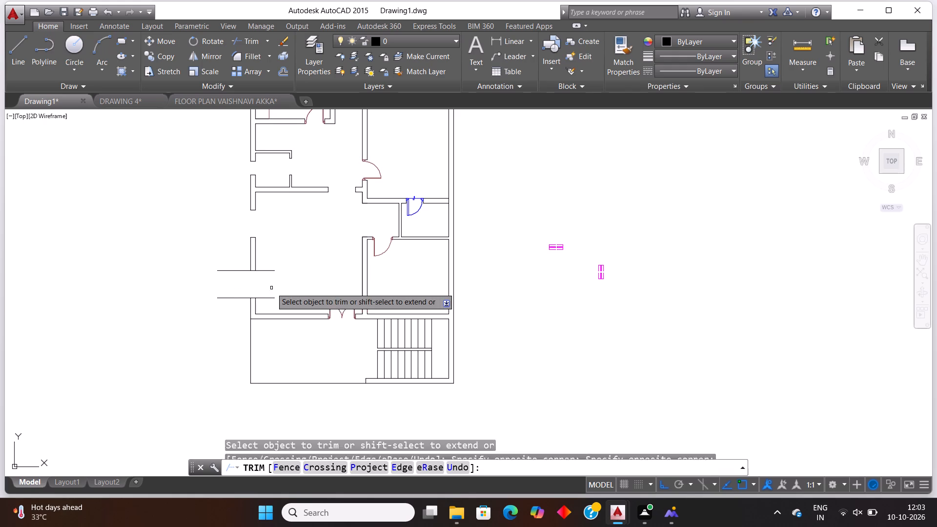
click(225, 252)
click(219, 318)
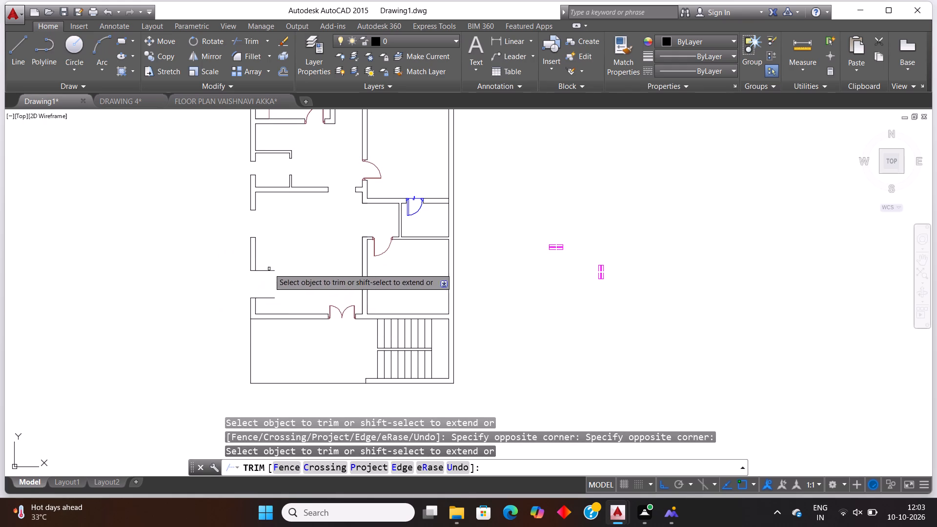
click(279, 253)
click(266, 303)
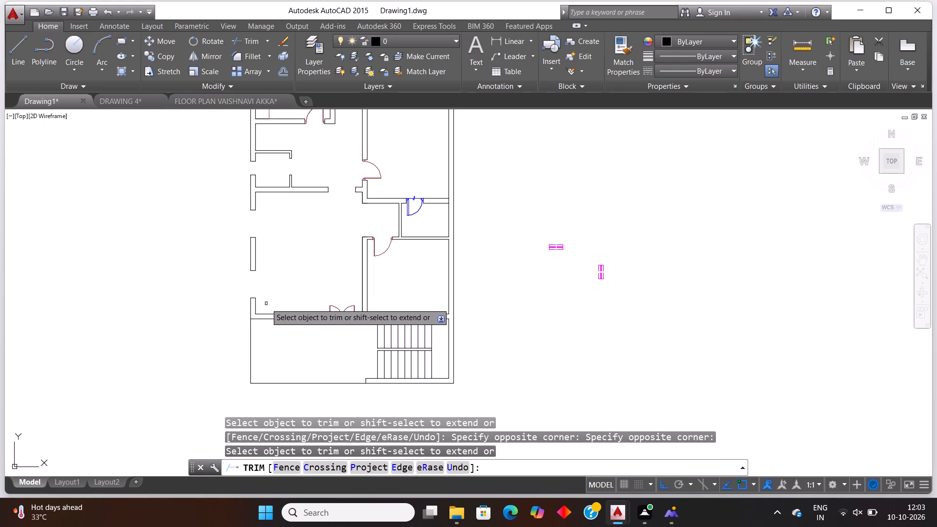
scroll(280, 268, down, 3)
scroll(302, 263, up, 2)
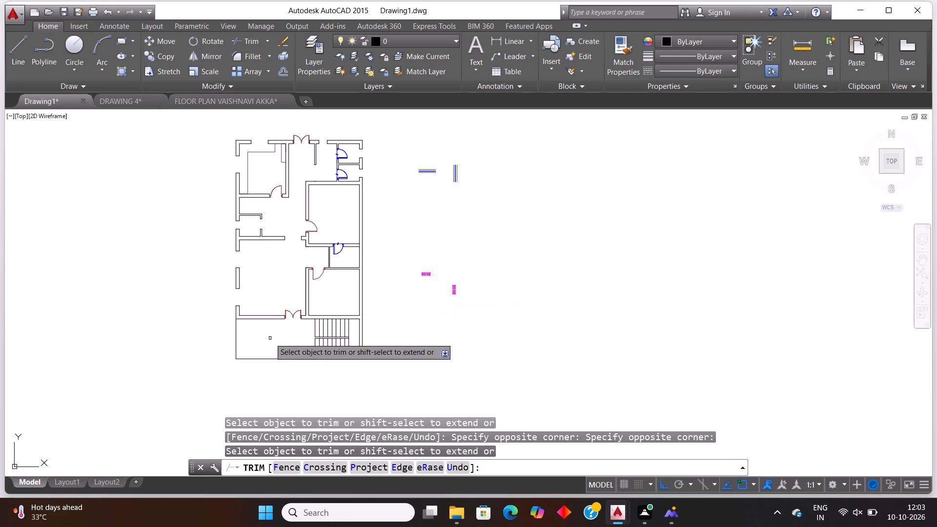
key(Escape)
Draw a short vertical line across the large room's bottom wall, a little left of the double door.
scroll(272, 334, up, 1)
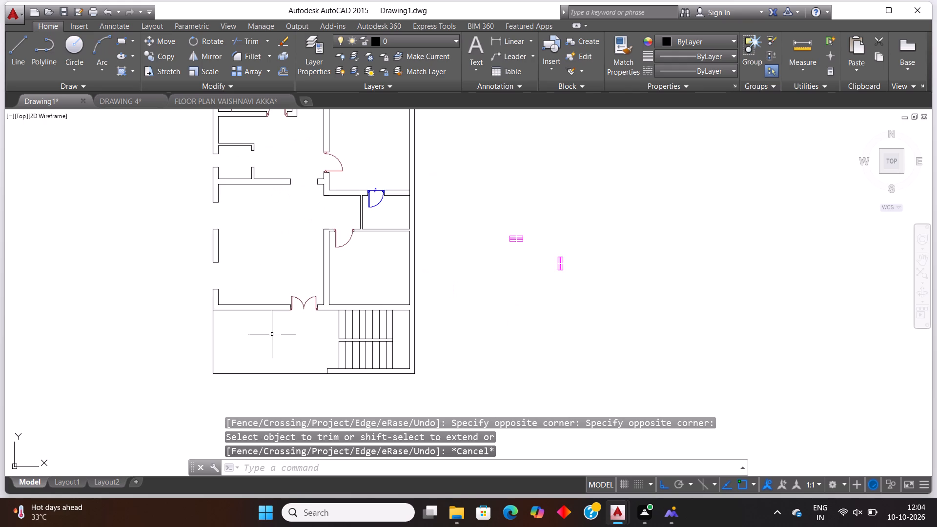
key(l)
key(Return)
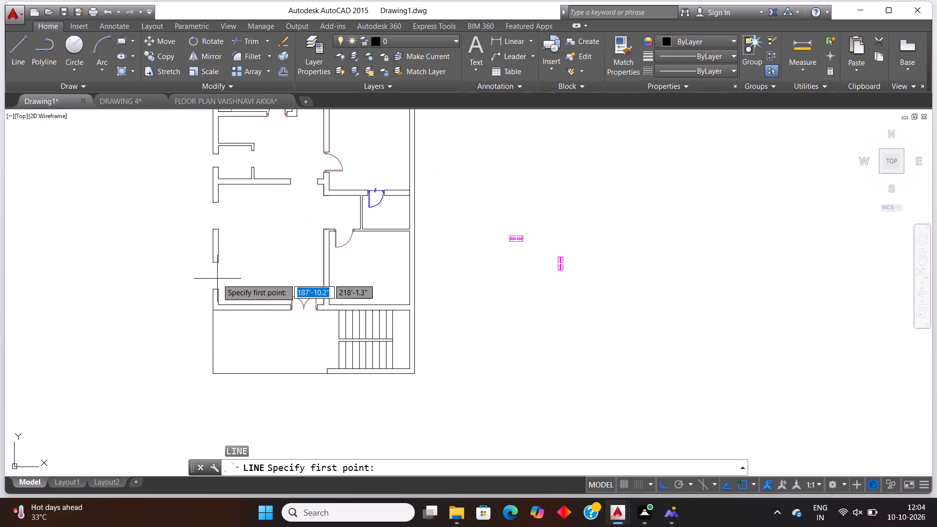
scroll(237, 301, up, 2)
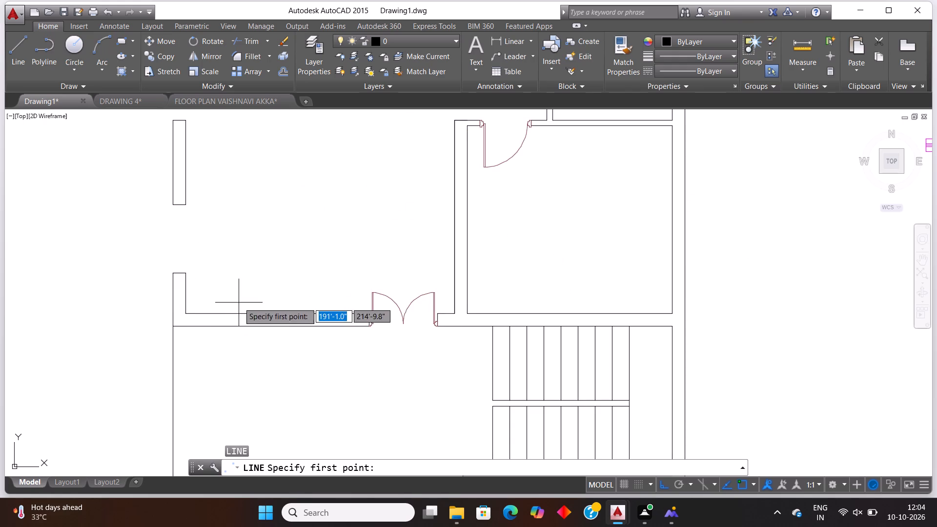
click(330, 300)
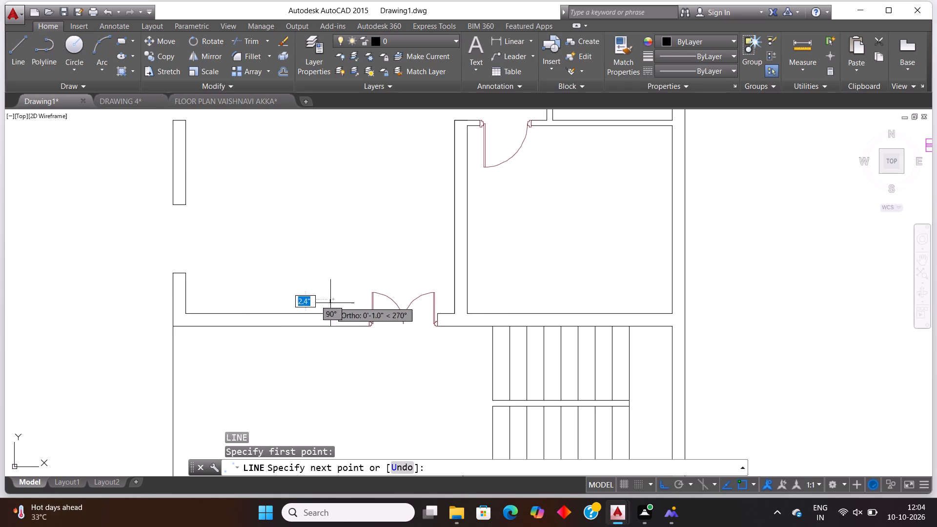
click(327, 333)
key(Escape)
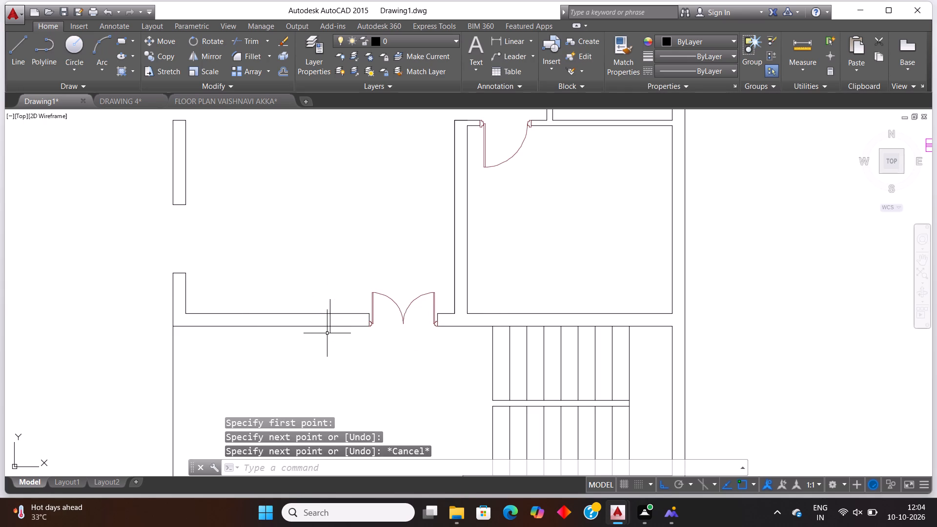
Offset the vertical line across the large room's bottom wall 4' to the left.
text(off)
key(Return)
key(Return)
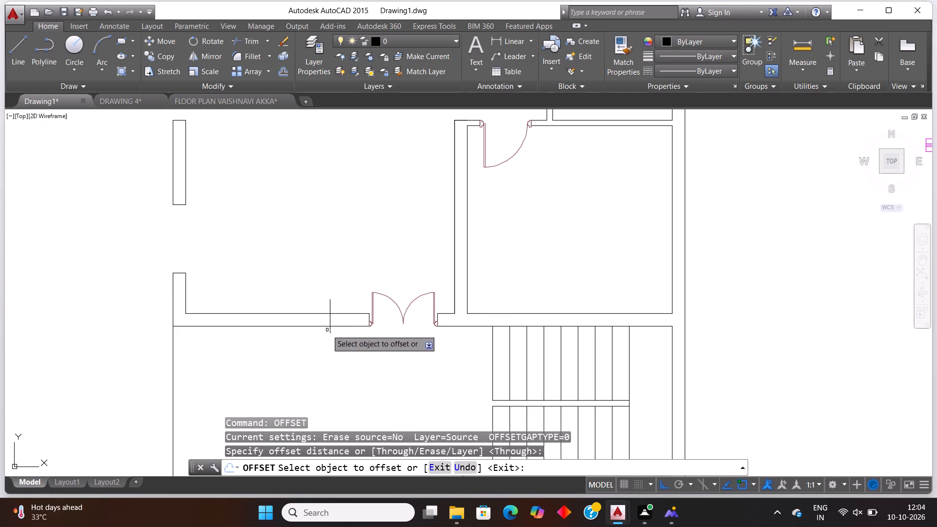
click(330, 304)
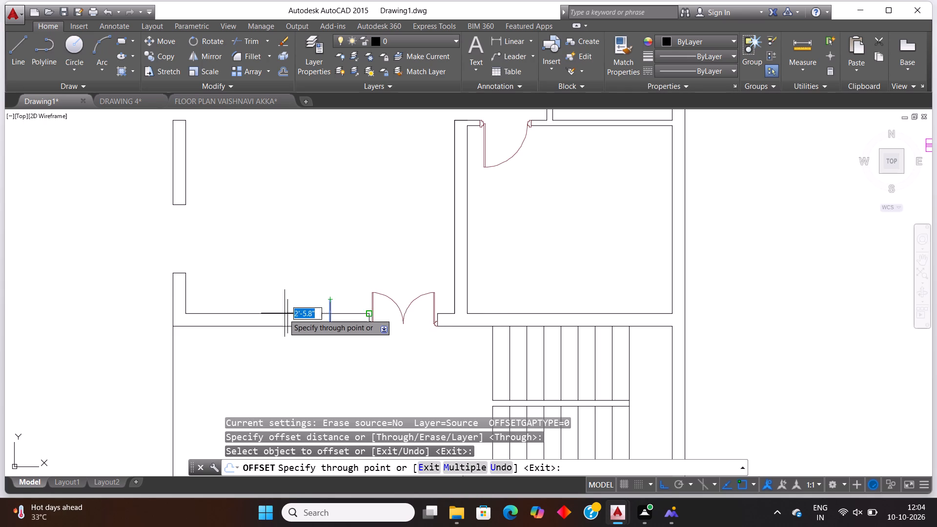
text(4')
key(Return)
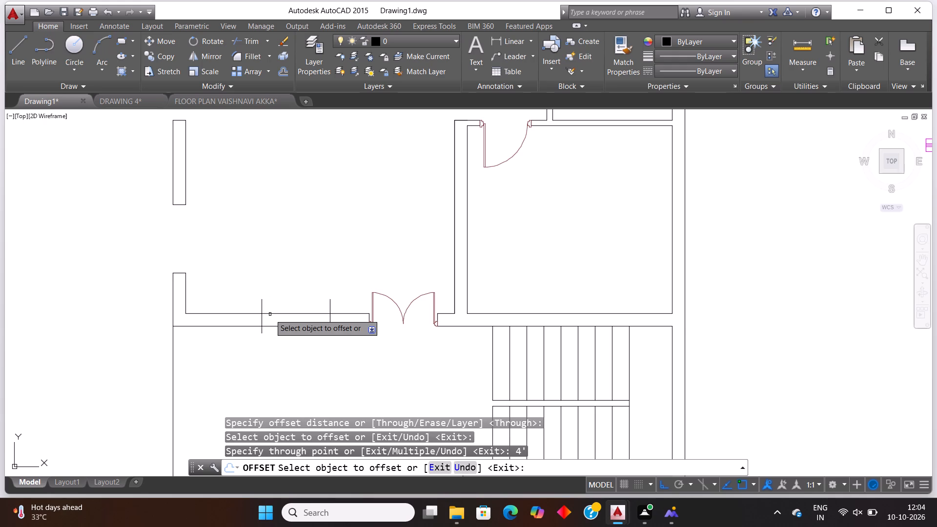
key(Escape)
Trim the large room's bottom wall between the two vertical lines and remove their overhanging ends, leaving the opening's jambs.
text(tr)
key(Return)
key(Return)
click(283, 291)
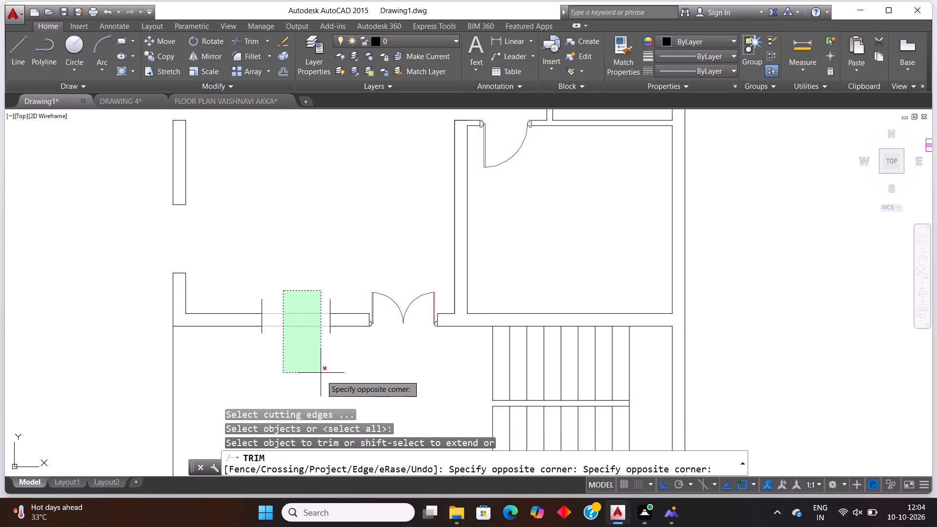
click(322, 378)
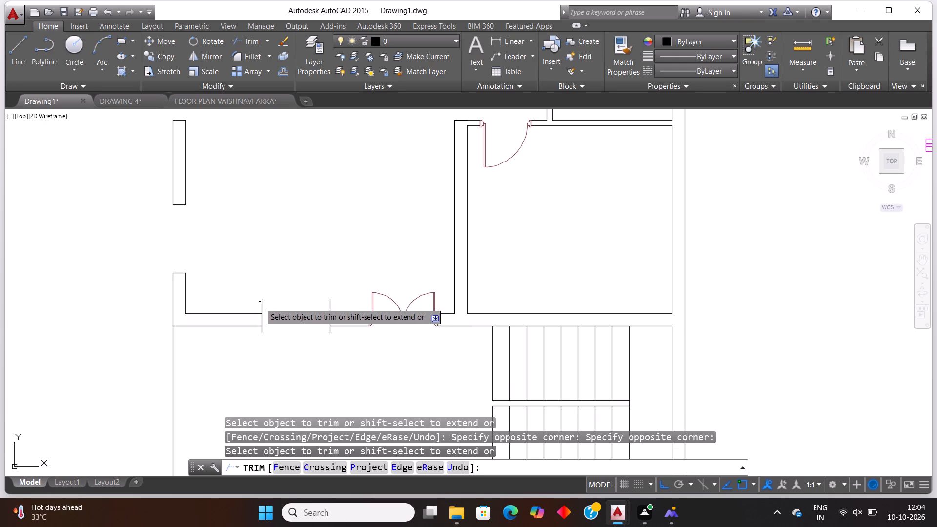
click(262, 302)
click(328, 302)
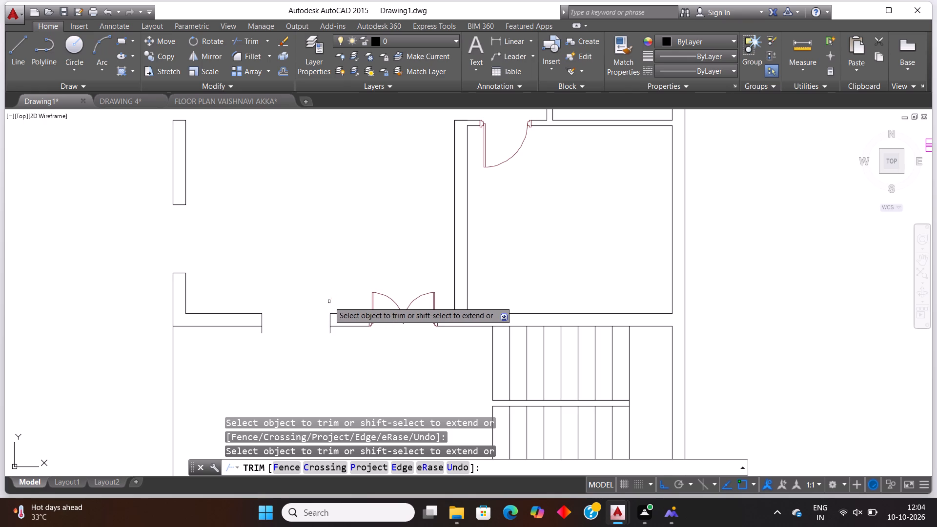
click(263, 334)
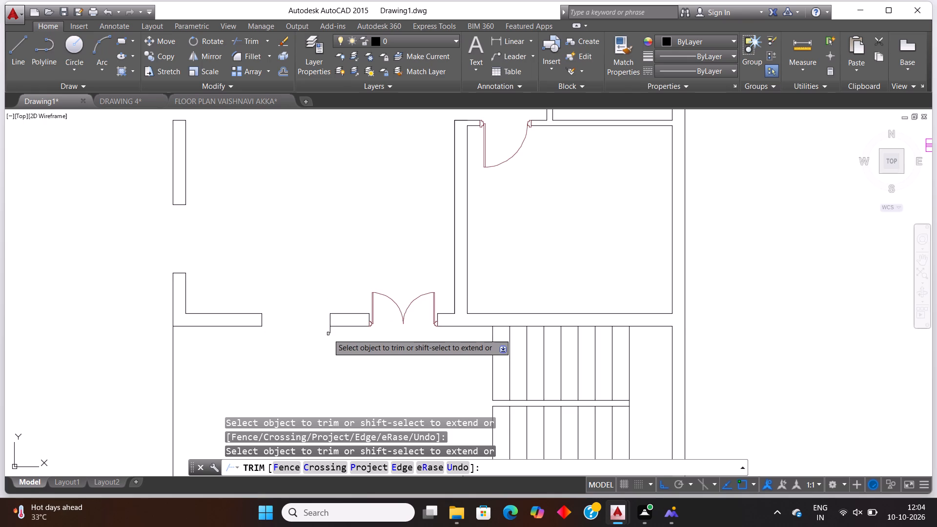
click(330, 333)
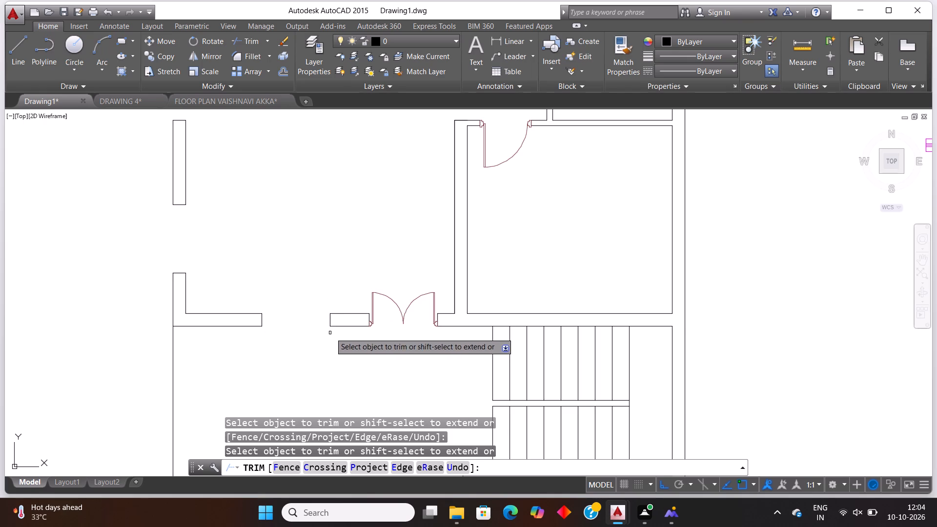
scroll(341, 292, down, 3)
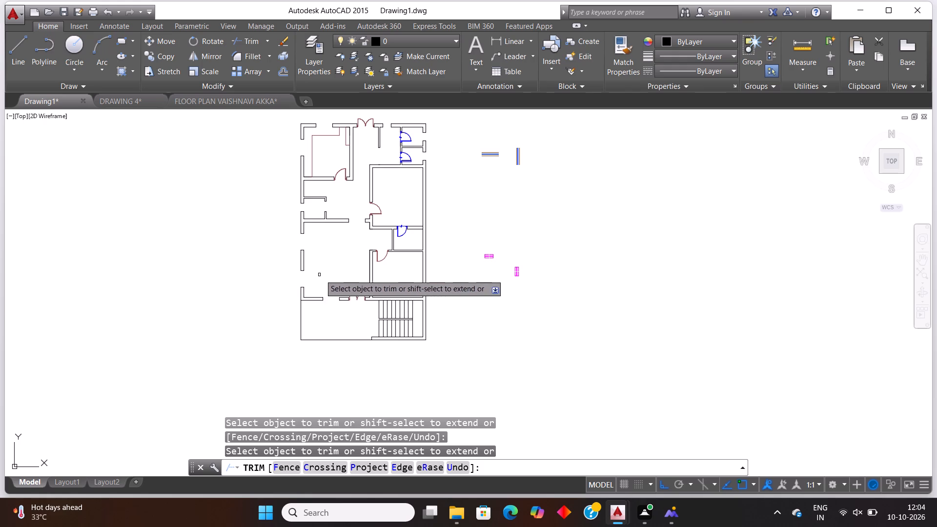
scroll(329, 277, down, 2)
scroll(396, 284, up, 2)
key(Escape)
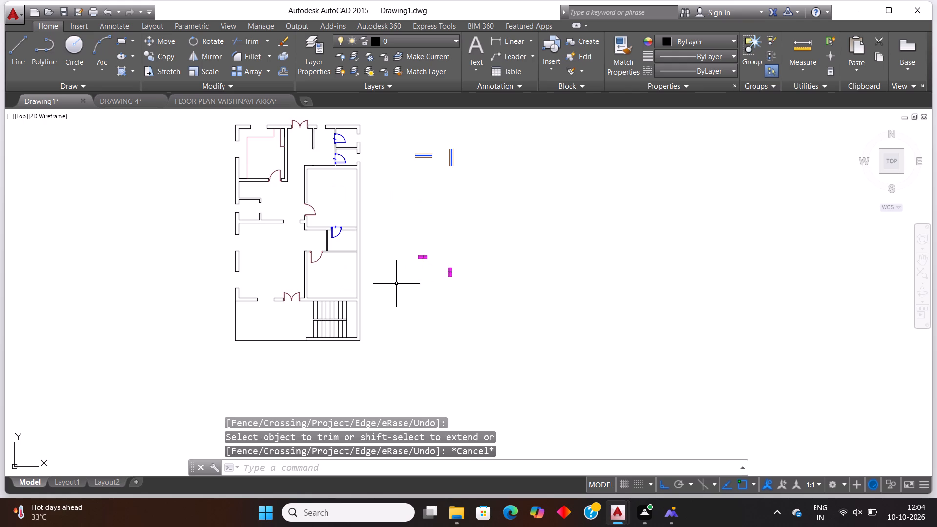
Draw a vertical line up across the lower-right room's bottom wall, starting from the wall's outer line above the stairs.
key(l)
key(Return)
scroll(397, 284, up, 1)
scroll(339, 307, up, 1)
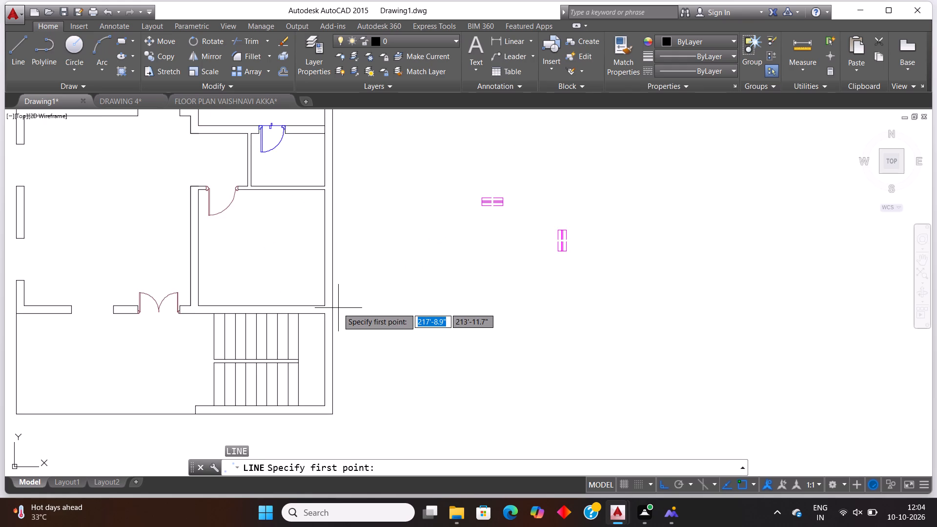
scroll(338, 308, up, 1)
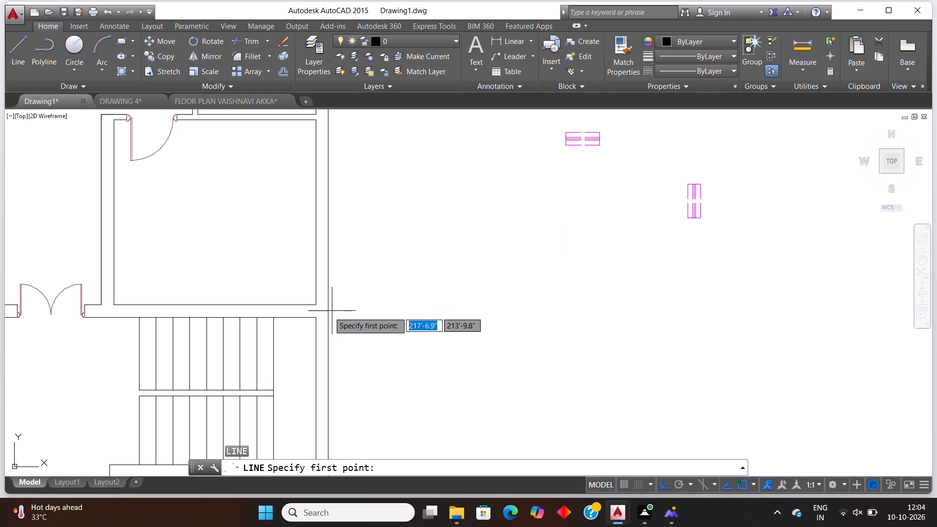
click(174, 317)
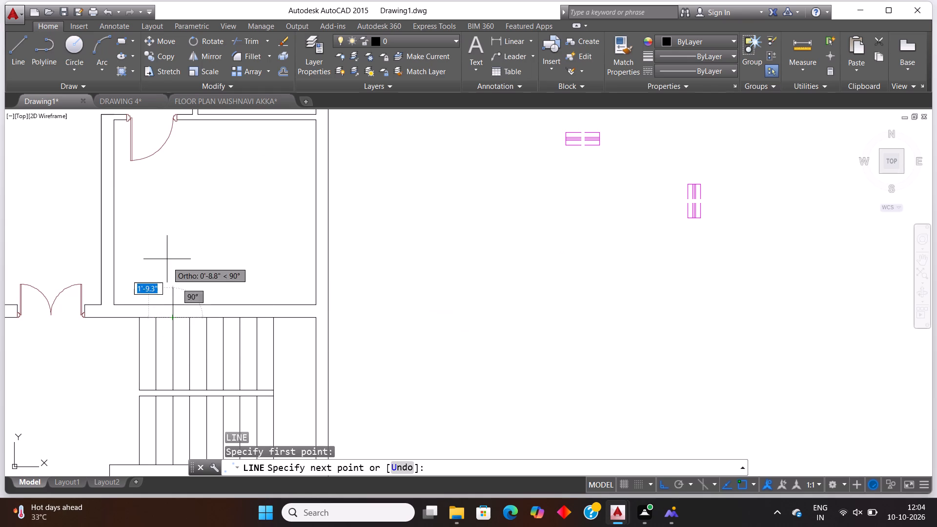
click(167, 259)
key(Escape)
Offset the vertical line across the lower-right room's bottom wall 4' to the right.
text(off)
key(Return)
key(Return)
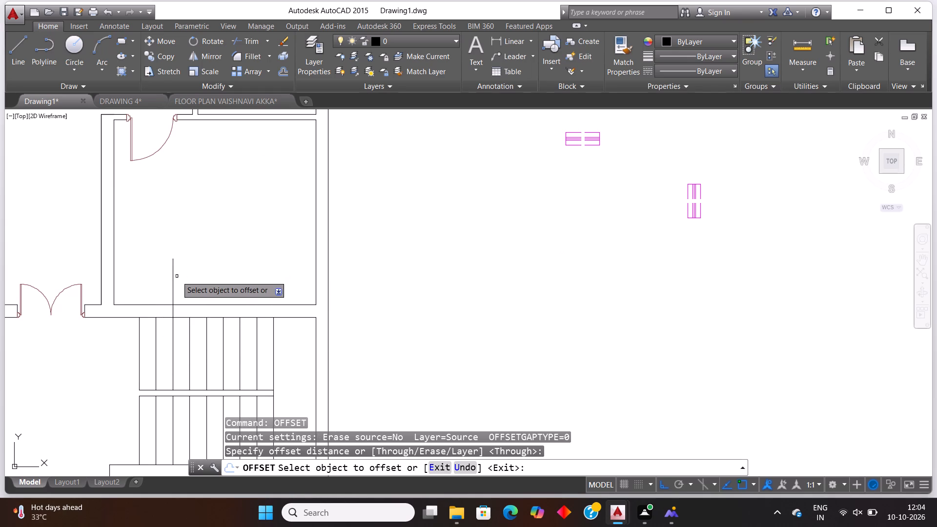
click(173, 281)
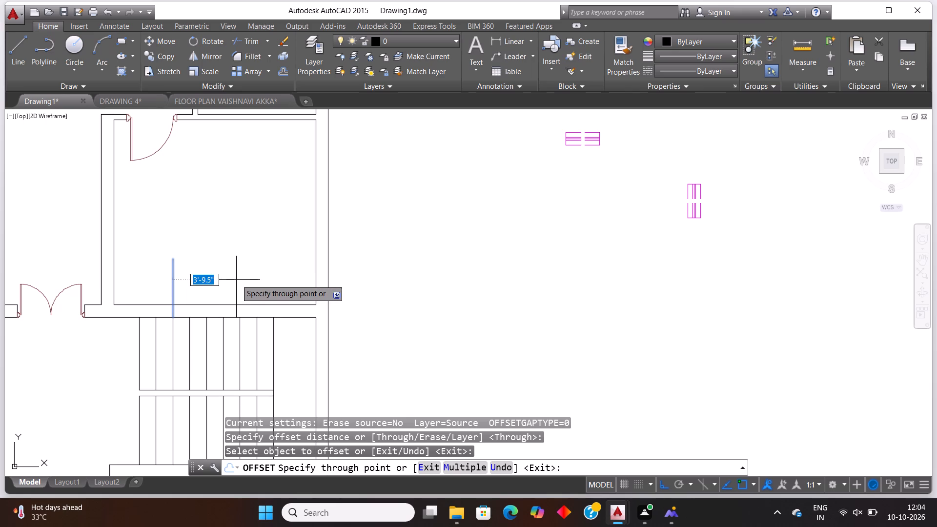
text(4')
key(Return)
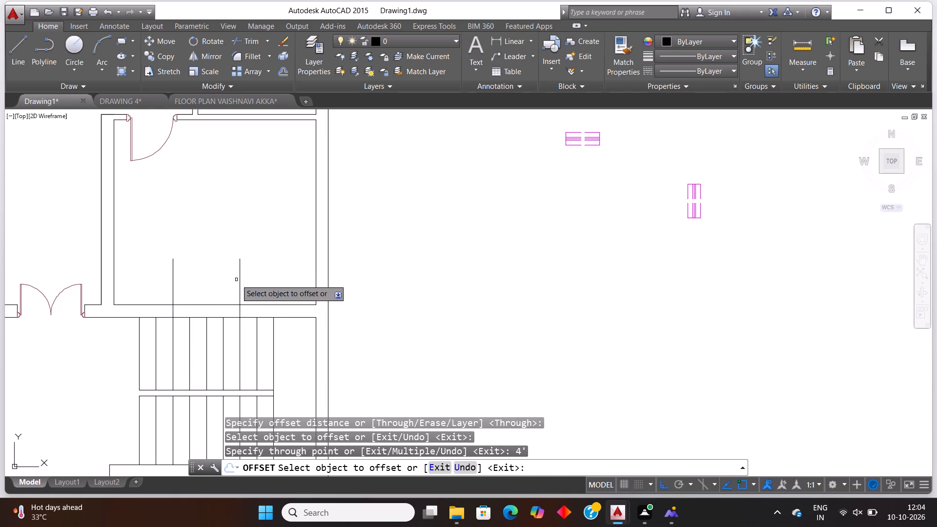
key(Escape)
Trim the bottom wall's inner line between the two vertical lines and remove the line ends projecting into the lower-right room.
text(tr)
key(Return)
key(Return)
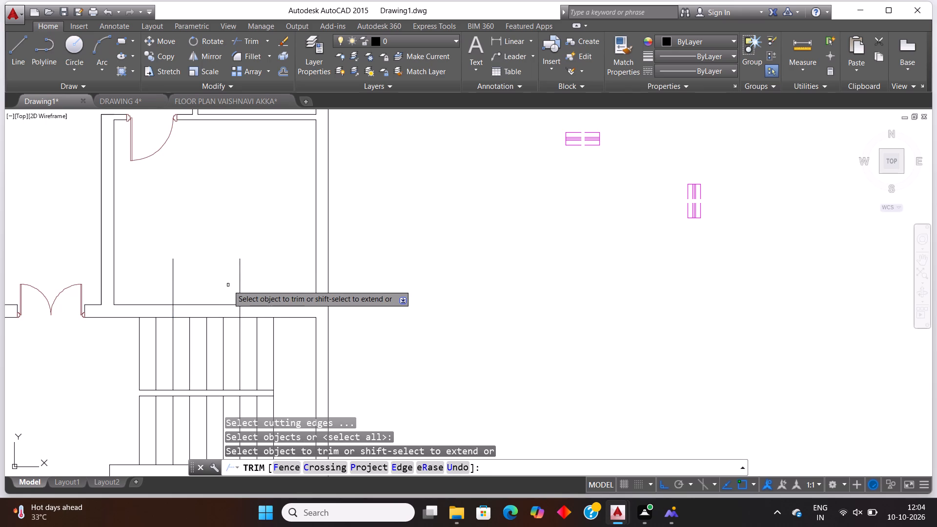
click(206, 305)
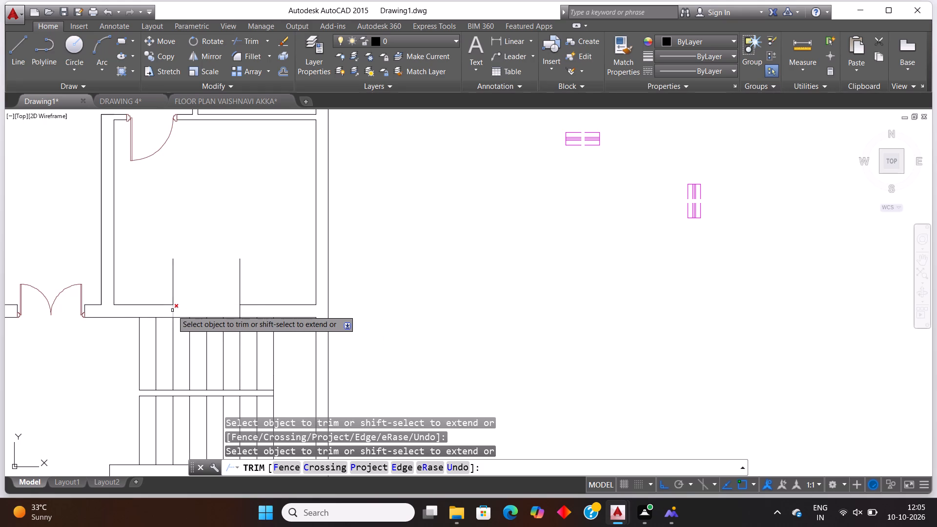
click(160, 285)
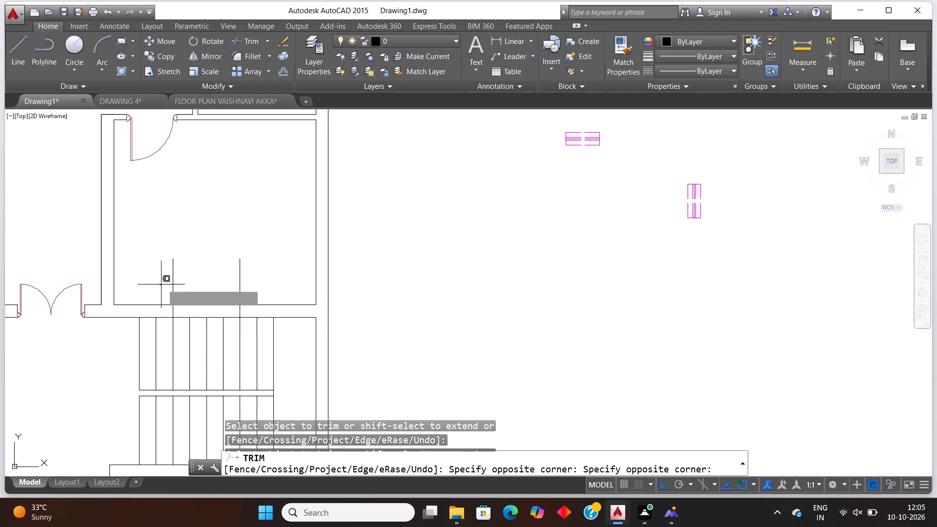
click(255, 273)
key(Escape)
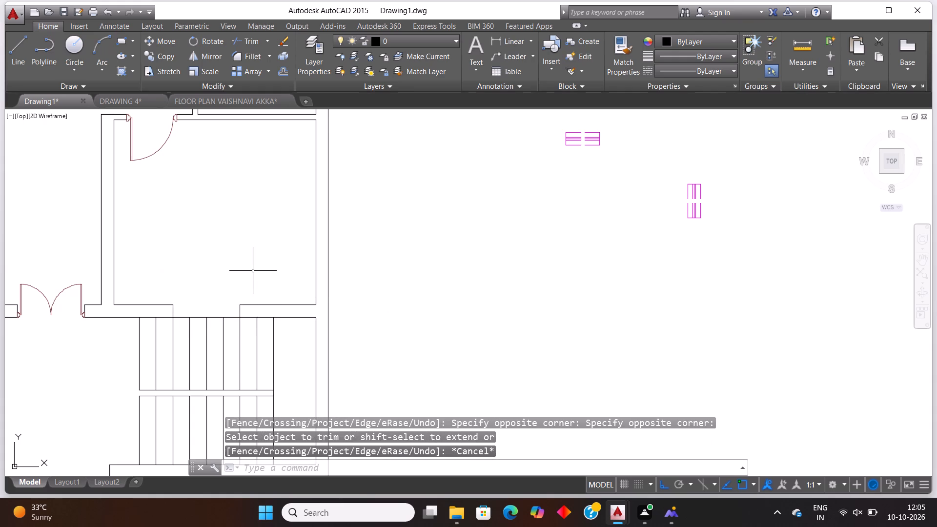
Draw a horizontal line across the lower-right room's right exterior wall, slightly below the room's top wall.
scroll(244, 271, down, 3)
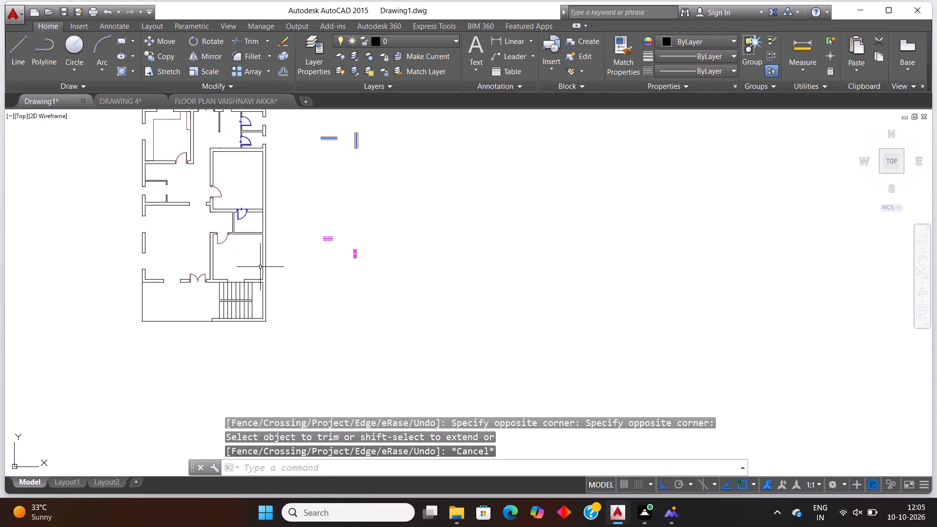
scroll(292, 254, up, 1)
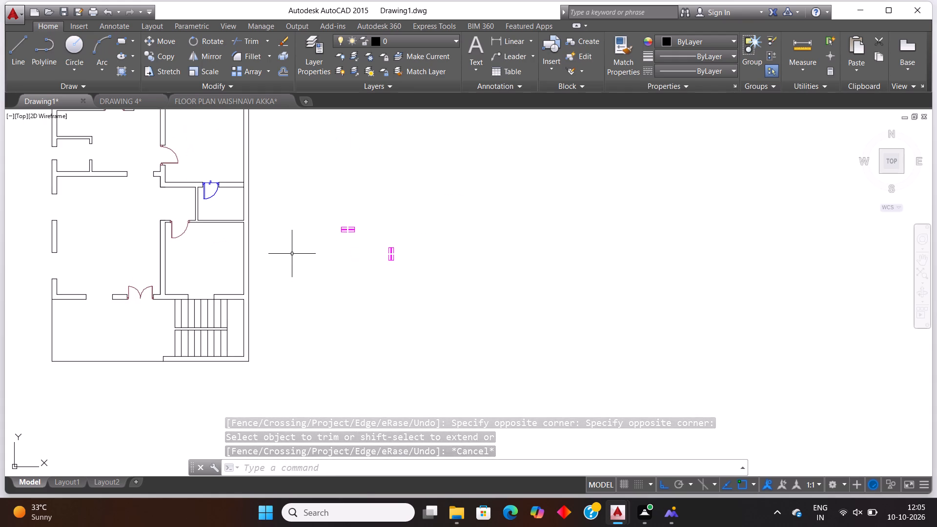
key(Escape)
key(l)
key(Return)
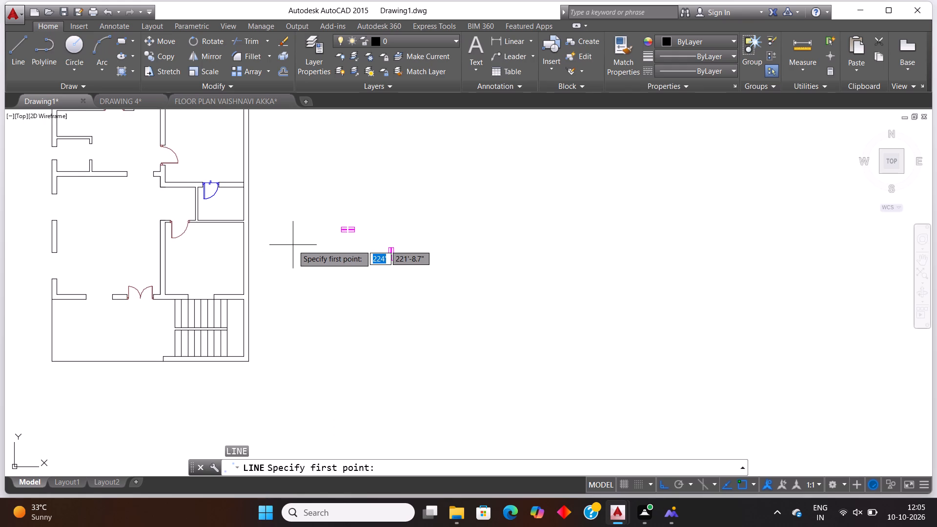
scroll(293, 245, up, 1)
click(187, 230)
click(285, 234)
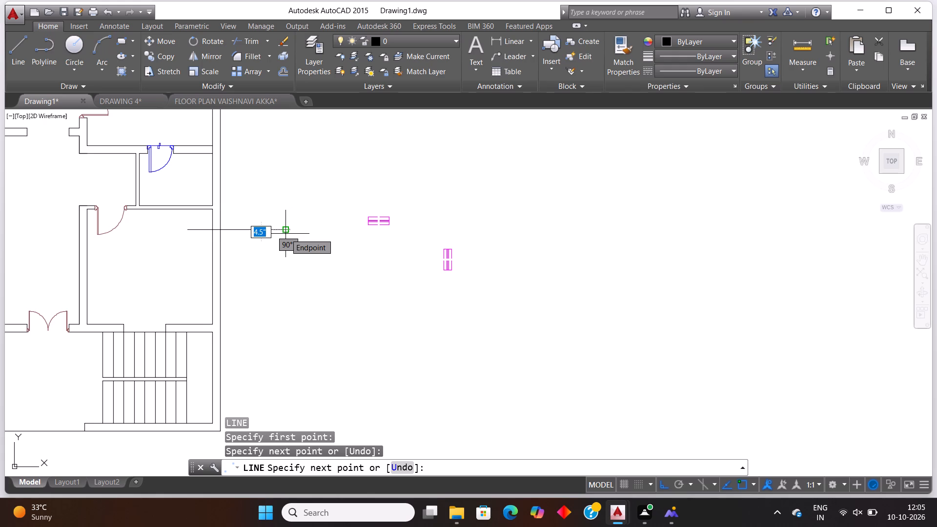
key(Escape)
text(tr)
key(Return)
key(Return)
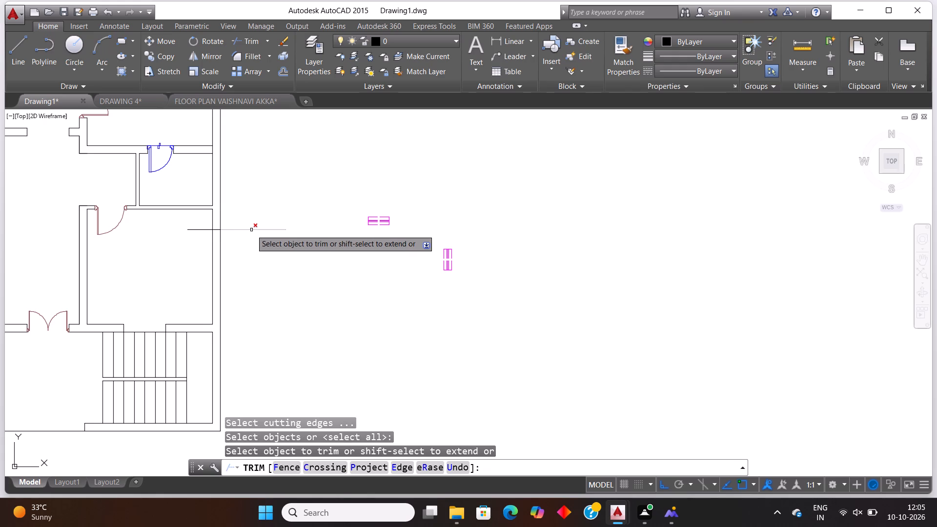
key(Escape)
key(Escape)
Offset the horizontal line across the lower-right room's right wall 4' downward.
text(off)
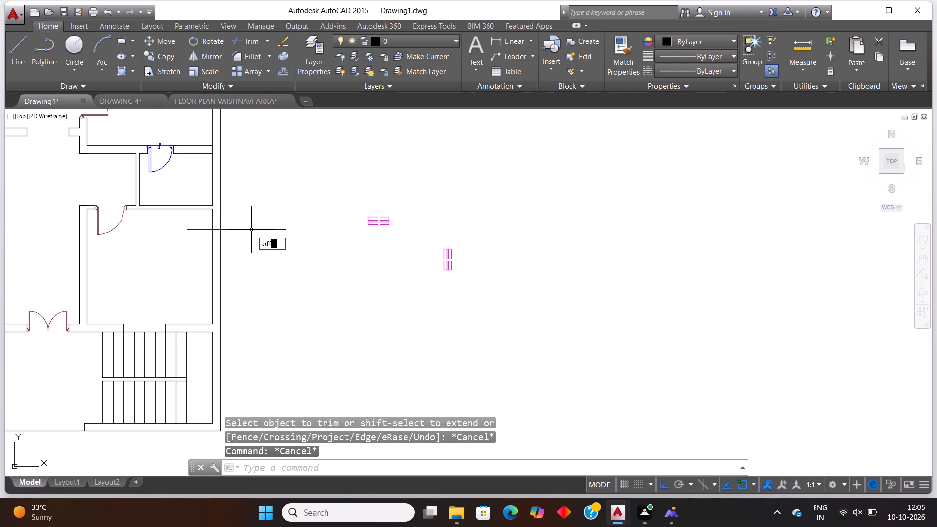
key(Return)
key(Return)
click(251, 230)
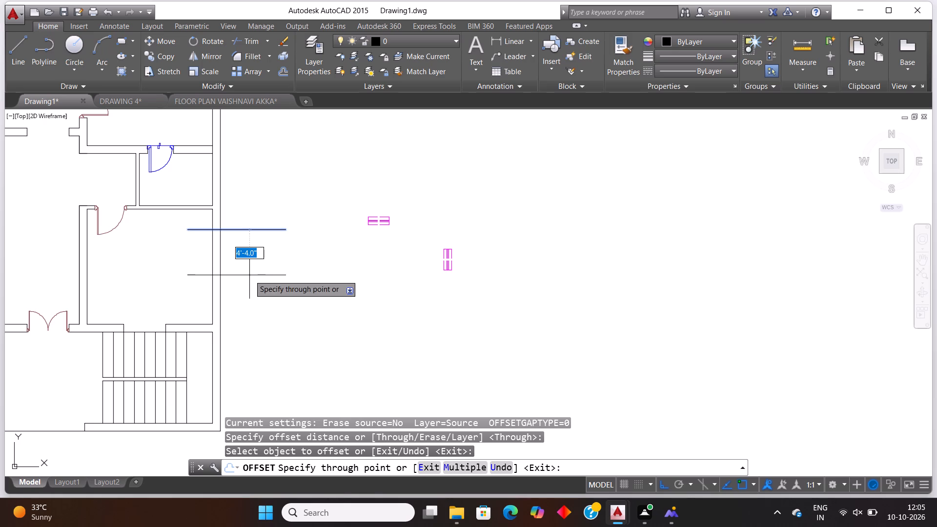
text(4')
key(Return)
key(Escape)
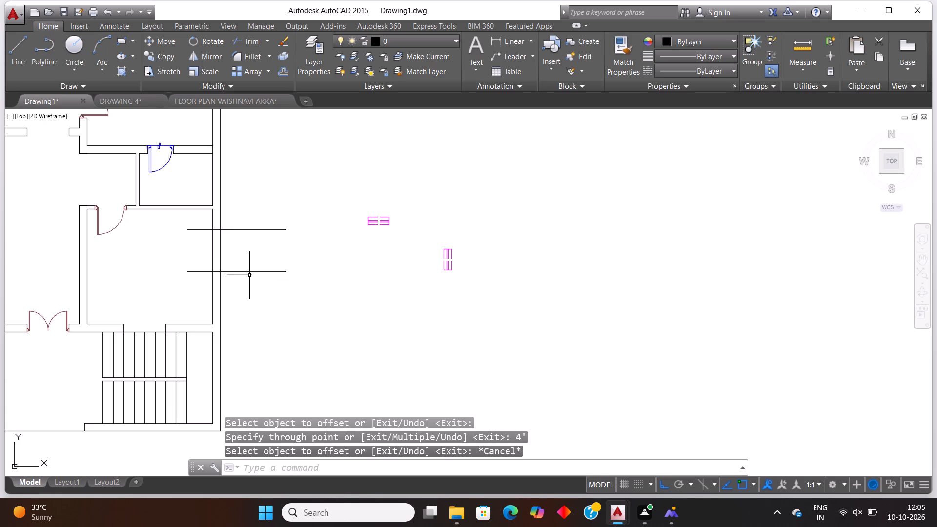
Trim the lower-right room's right wall between the two horizontal lines and remove the line ends projecting on both sides of the wall.
text(tr)
key(Return)
key(Return)
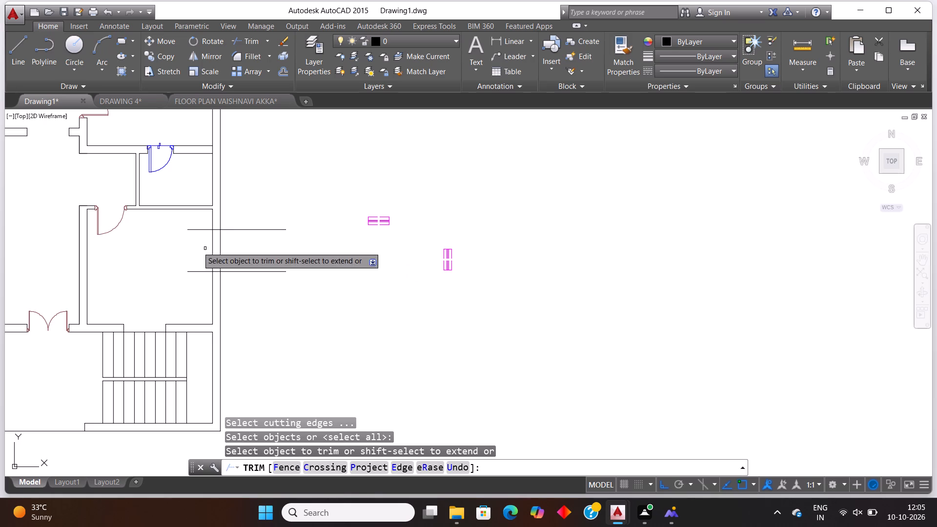
click(186, 242)
click(259, 247)
click(266, 216)
click(255, 288)
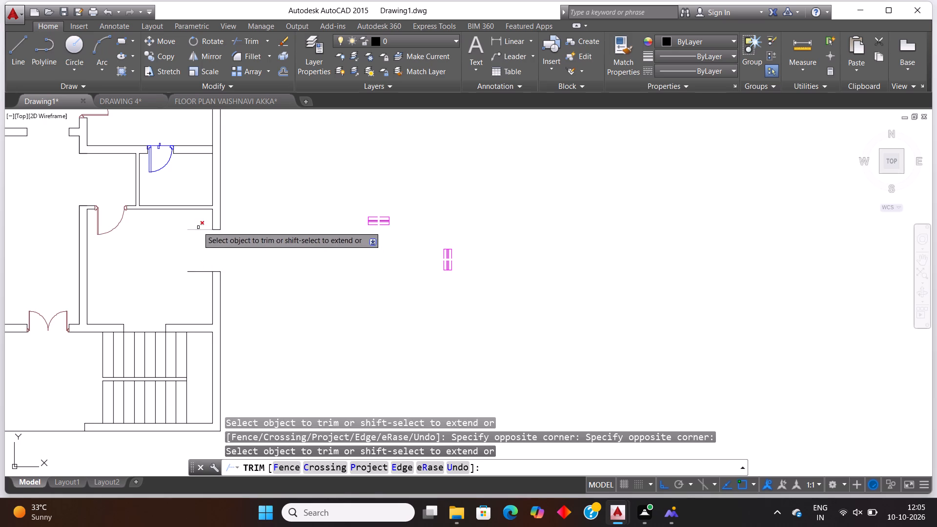
click(196, 222)
click(202, 299)
scroll(202, 297, down, 1)
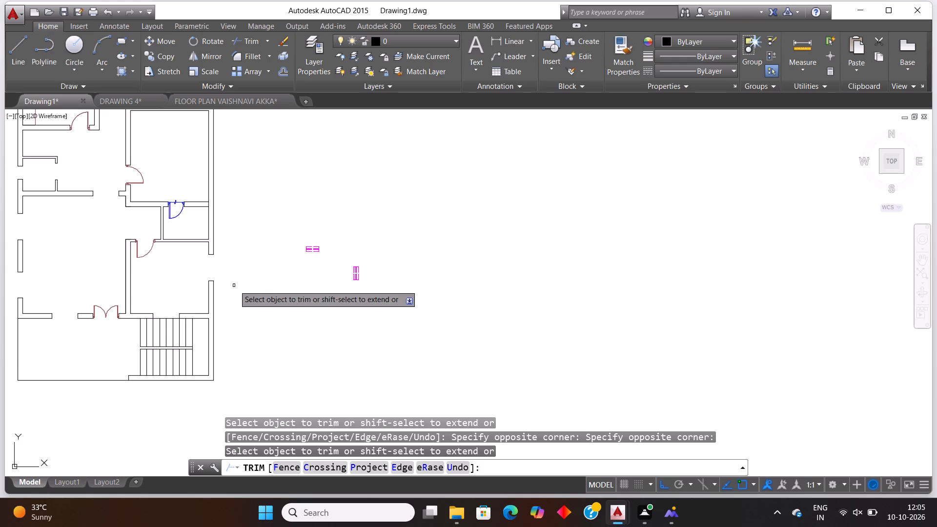
scroll(238, 206, up, 1)
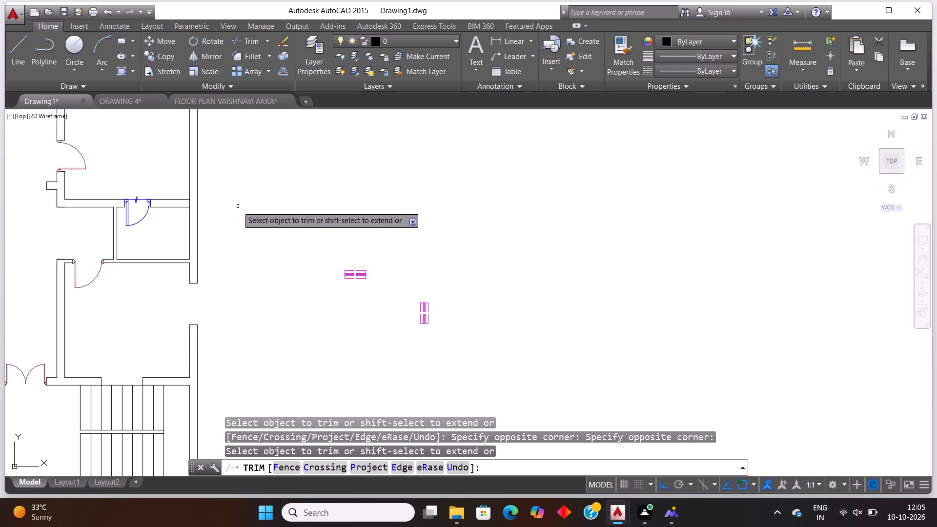
key(Escape)
Draw a horizontal line across the right exterior wall of the small room above the lower-right room, near its mid-height.
key(l)
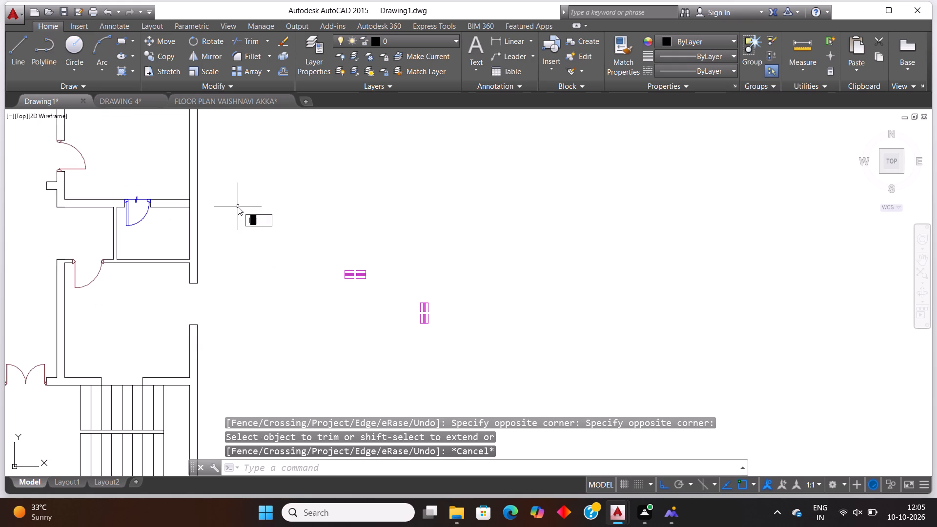
key(Return)
scroll(237, 206, up, 2)
scroll(236, 206, down, 1)
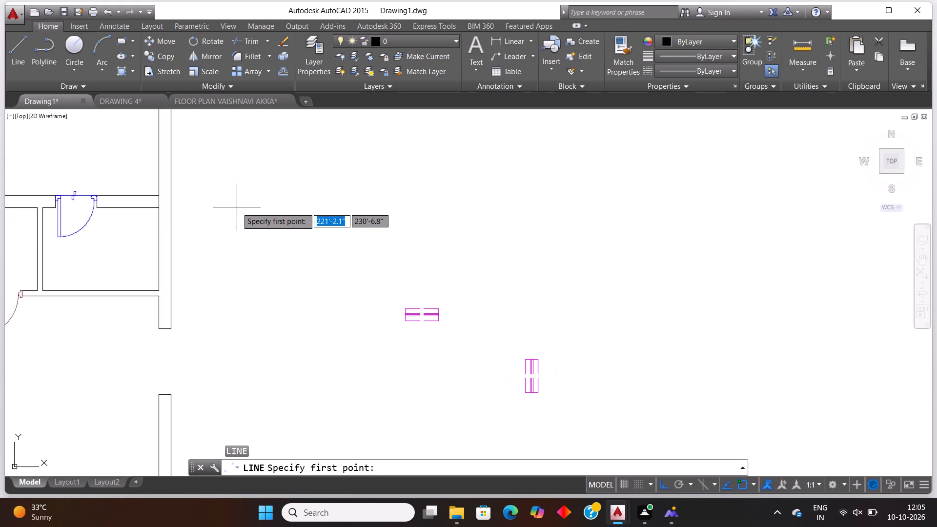
click(145, 247)
click(204, 239)
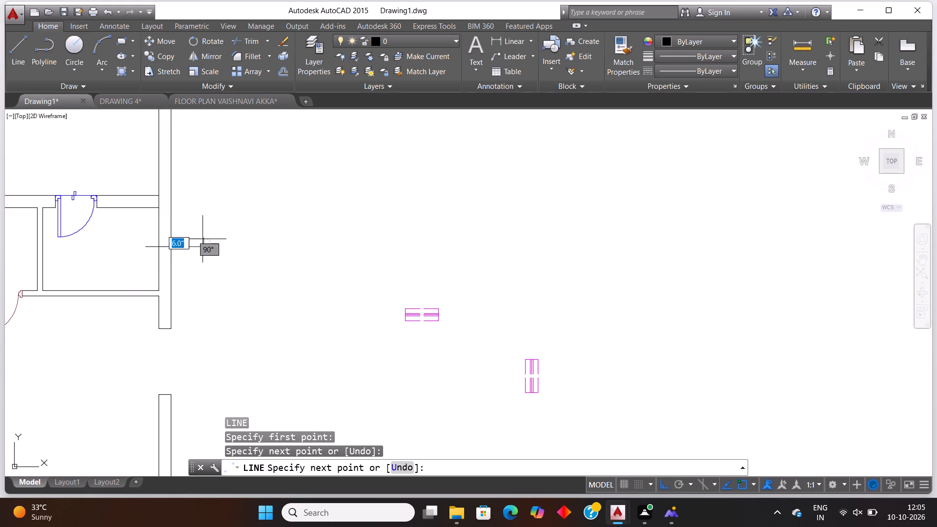
key(Escape)
Offset the horizontal line across the small room's right wall 1' upward and 1' downward.
text(off)
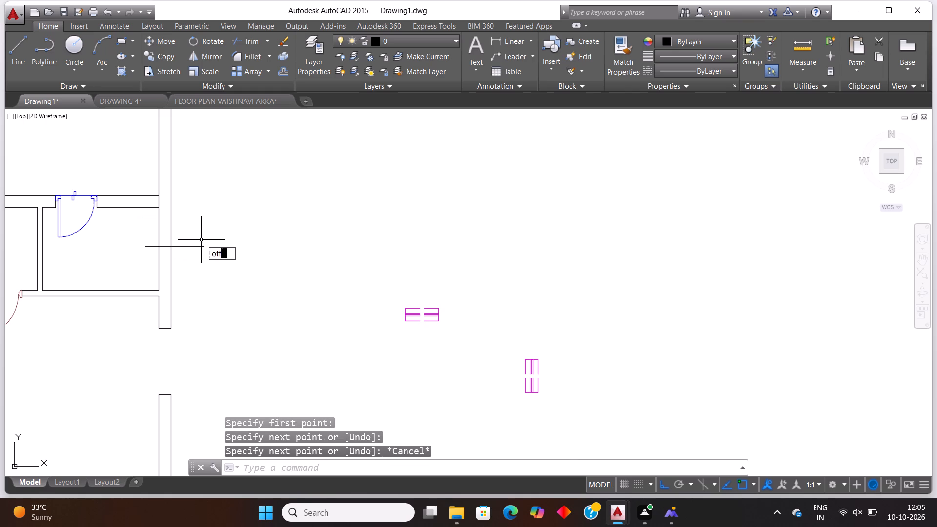
key(Return)
key(Return)
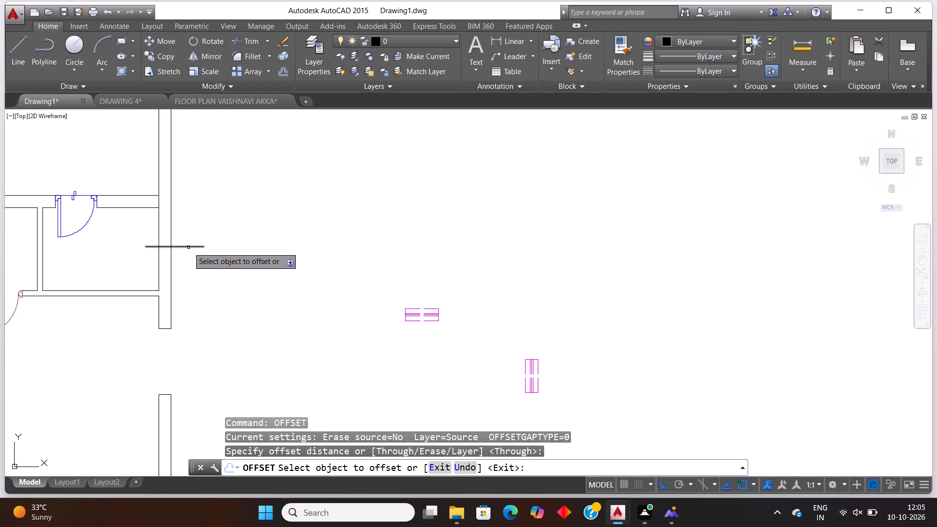
click(188, 247)
text(1')
key(Return)
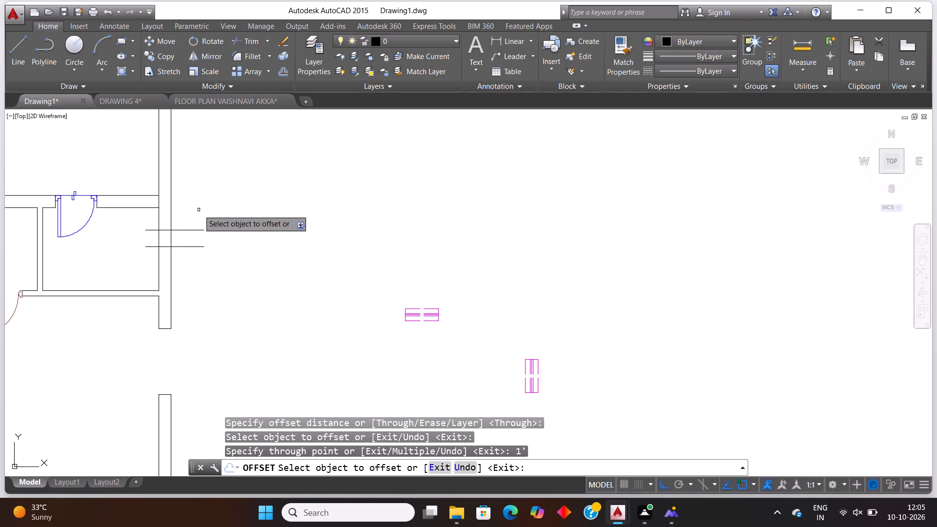
click(188, 248)
text(1')
key(Return)
key(Escape)
Trim the small room's right wall between the two outer lines and remove those lines' projecting ends.
text(tr)
key(Return)
key(Return)
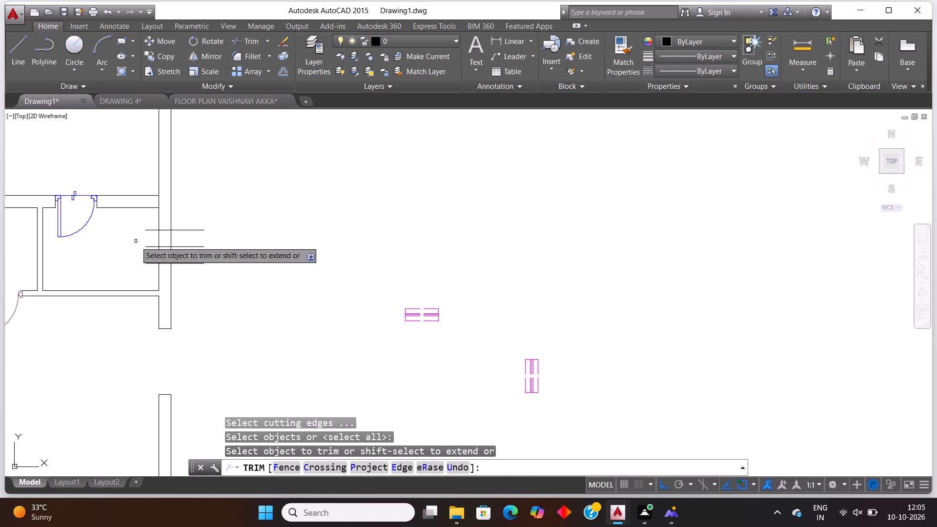
click(138, 241)
click(204, 237)
click(153, 254)
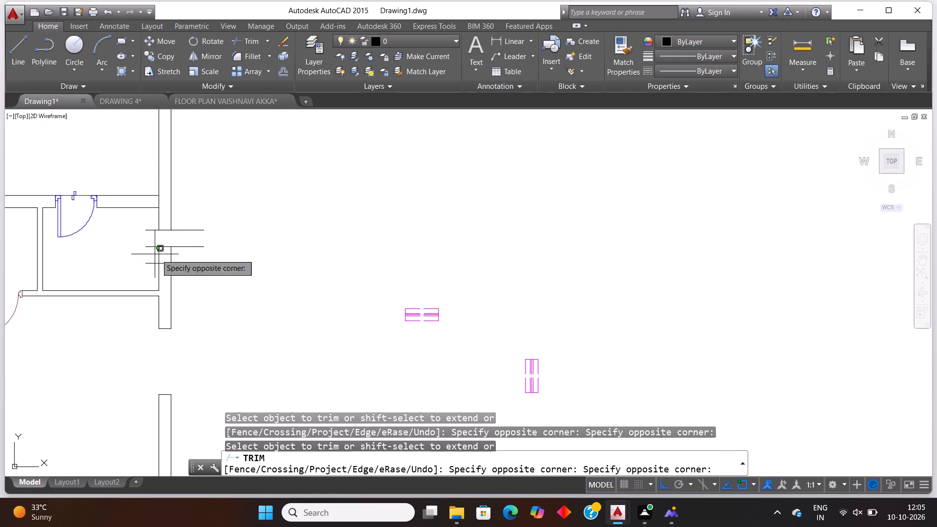
click(182, 248)
click(204, 209)
click(196, 301)
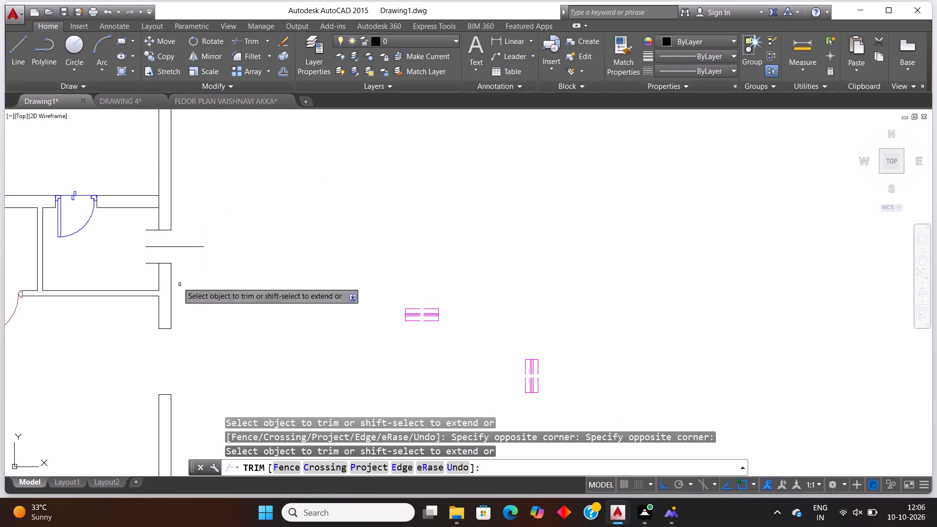
click(145, 216)
click(154, 275)
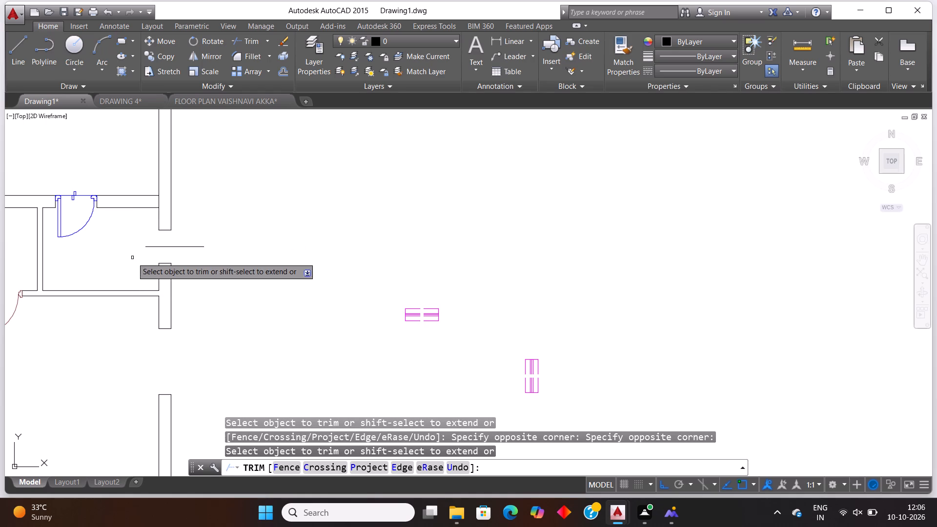
click(160, 206)
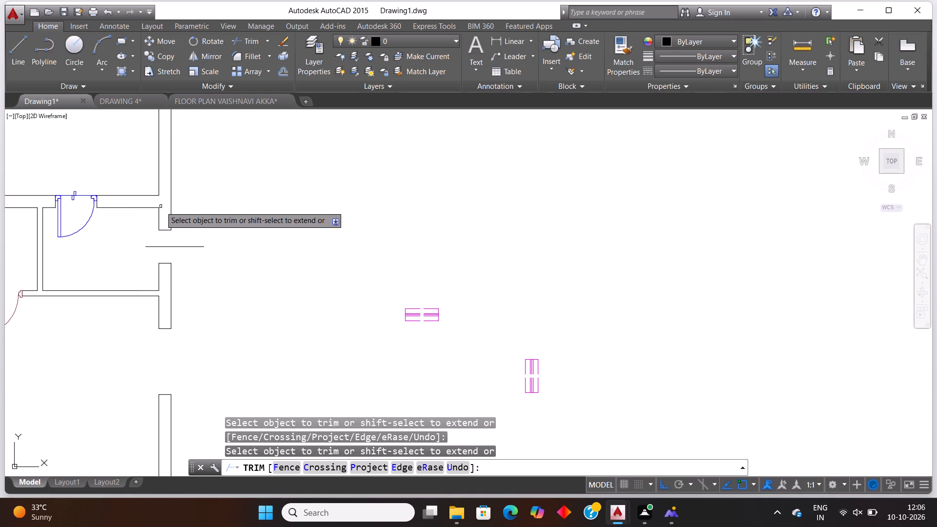
key(Escape)
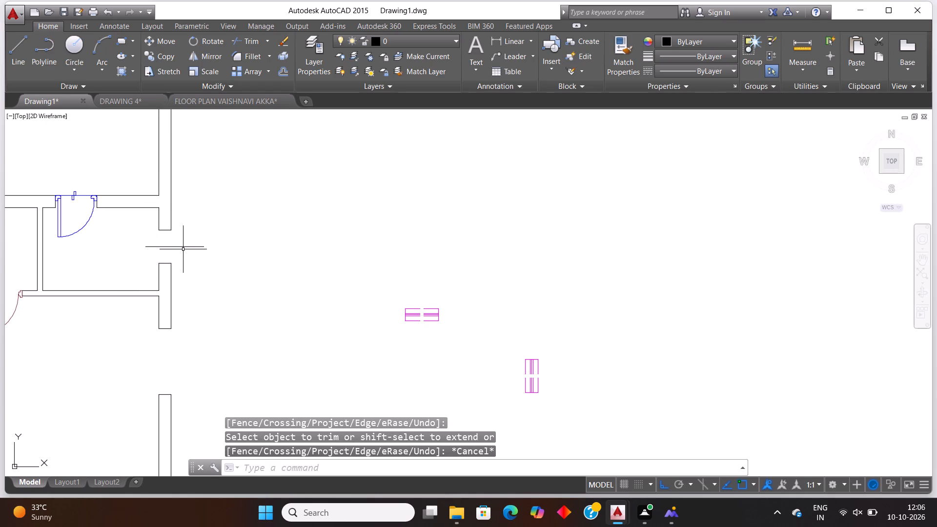
Delete the middle horizontal line in the small room's right wall opening.
click(187, 247)
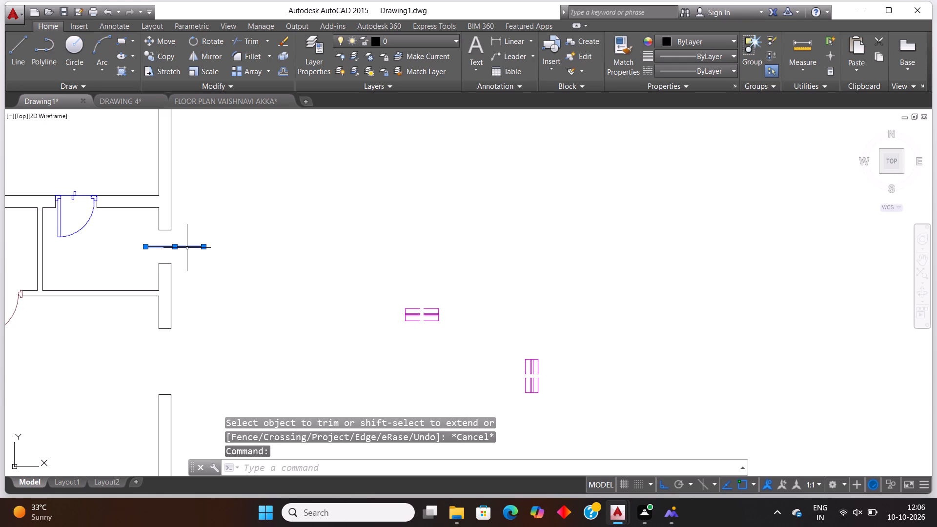
key(Delete)
Draw a horizontal line across the right exterior wall of the large middle-right room, slightly below the room's top wall.
scroll(186, 249, down, 4)
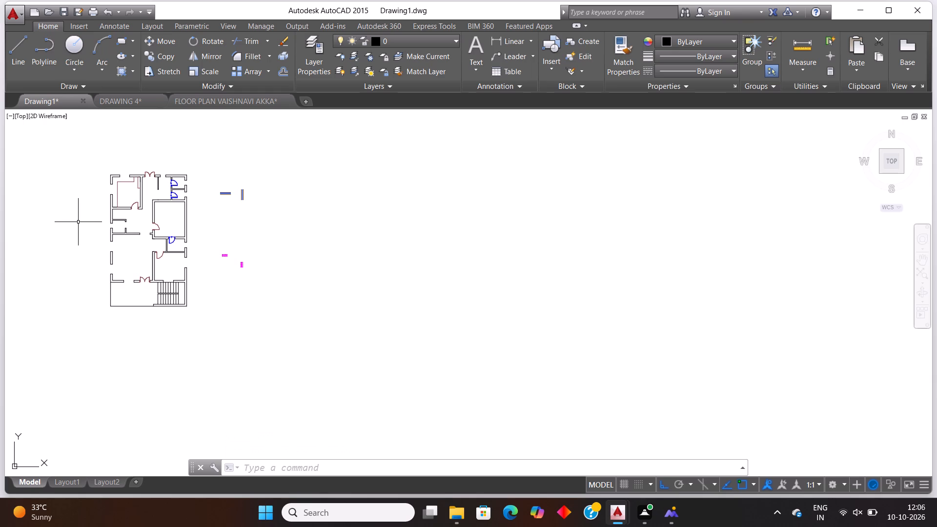
scroll(172, 189, up, 2)
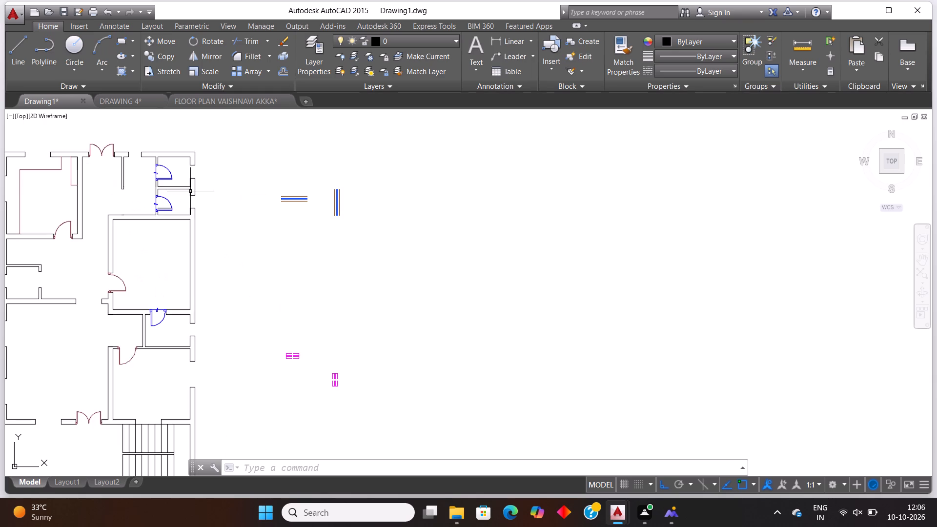
key(Escape)
key(l)
key(Return)
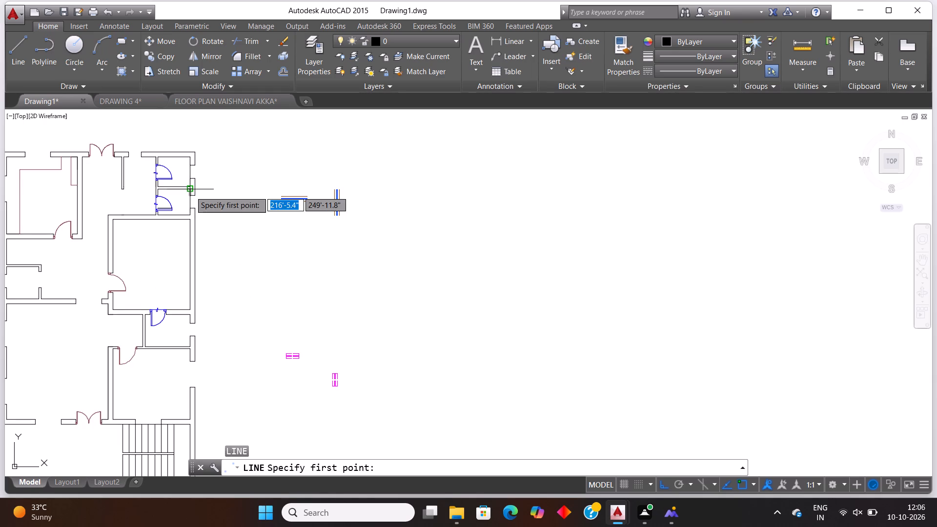
click(174, 240)
click(209, 238)
key(Escape)
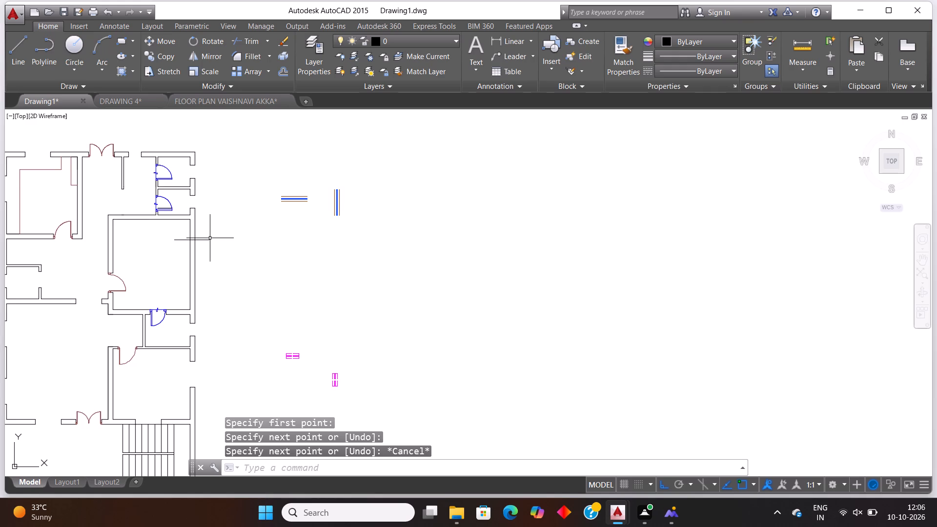
Offset the horizontal line across the middle-right room's right wall 4' downward.
text(off)
key(Return)
key(Return)
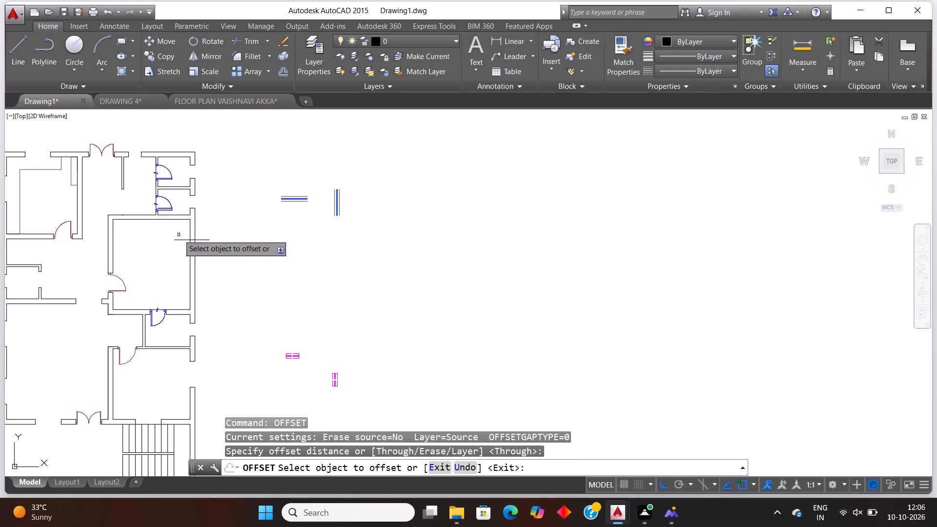
click(177, 239)
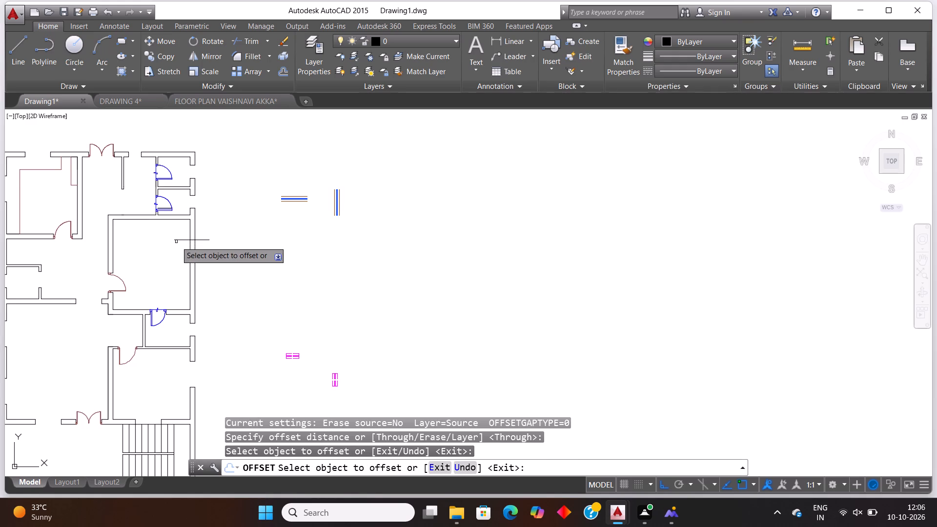
click(178, 240)
text(4')
key(Return)
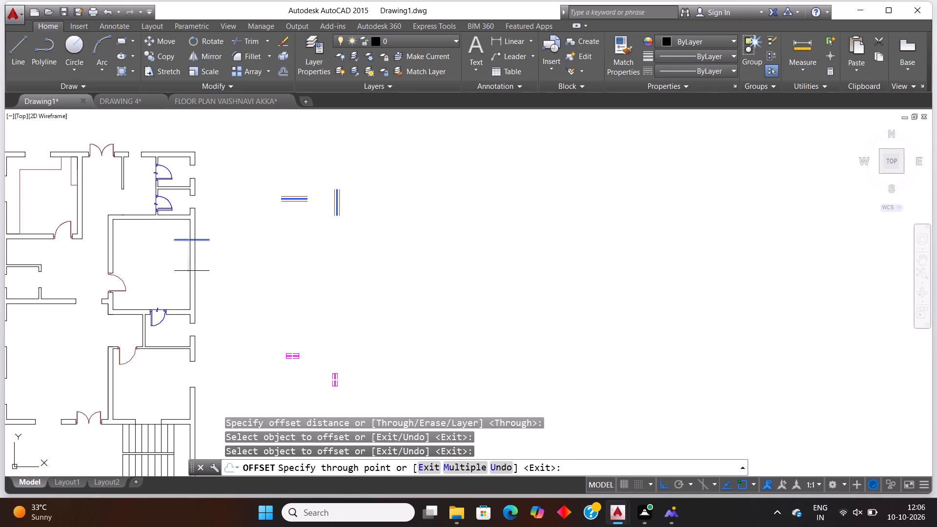
key(Escape)
Trim the middle-right room's right wall between the two horizontal lines and remove the line ends projecting on both sides.
text(tr)
key(Return)
key(Return)
click(156, 250)
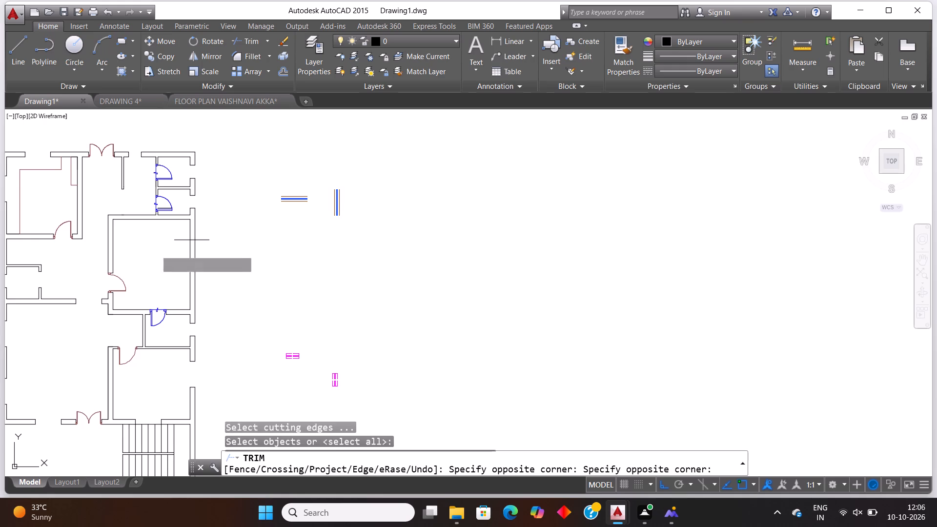
click(282, 257)
click(211, 236)
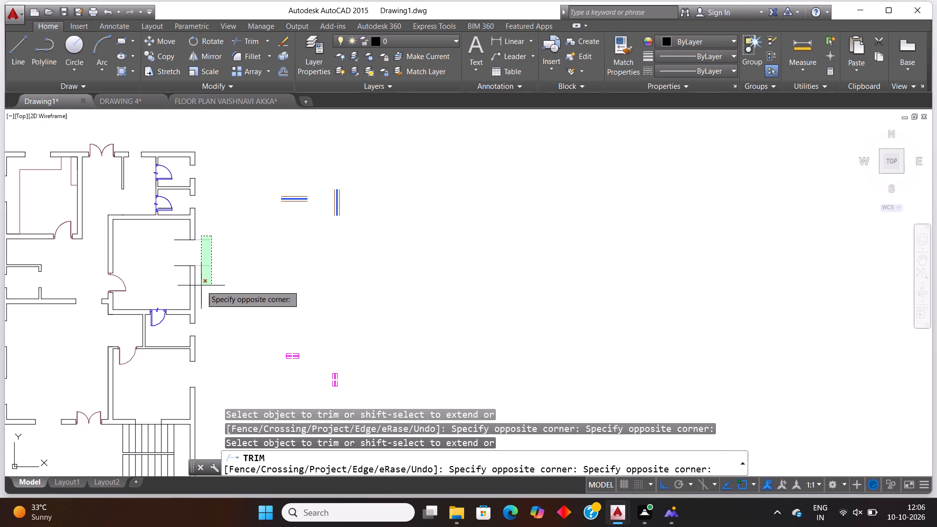
click(201, 285)
drag(176, 228, 180, 238)
click(184, 289)
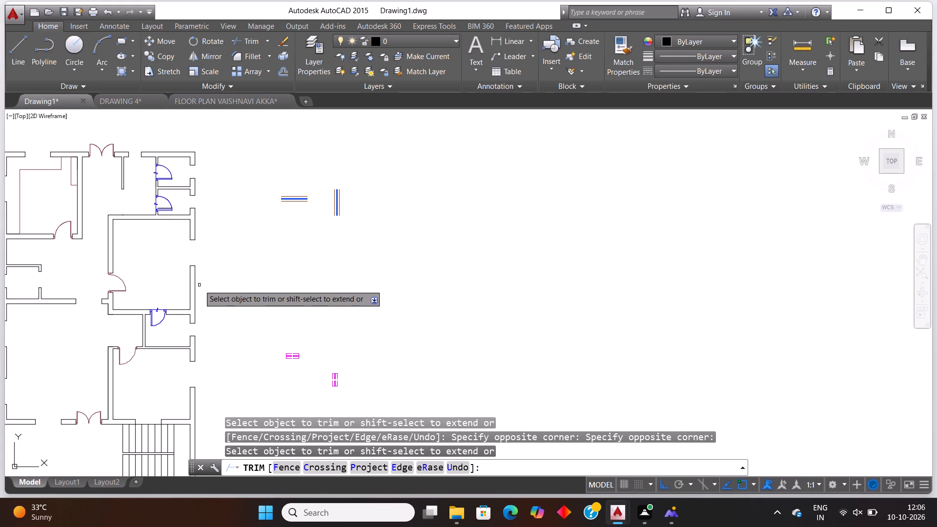
scroll(255, 291, down, 1)
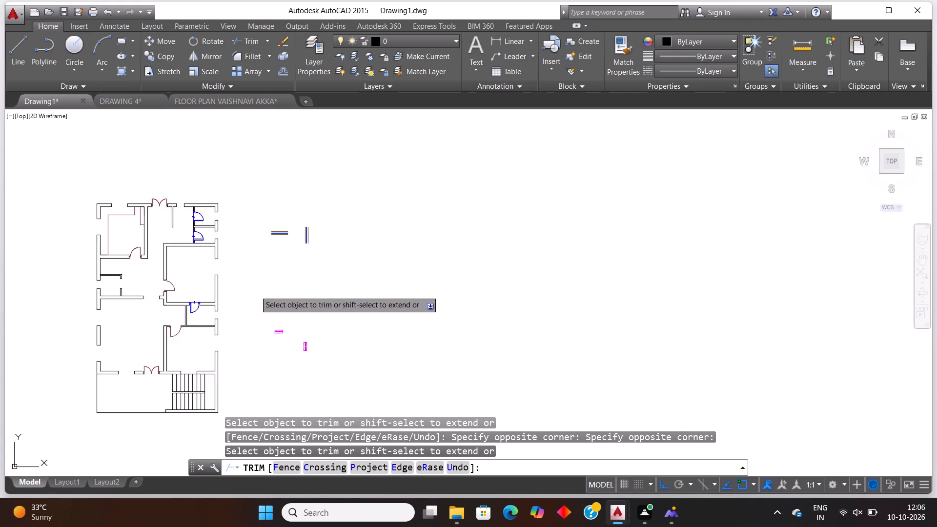
scroll(255, 291, down, 1)
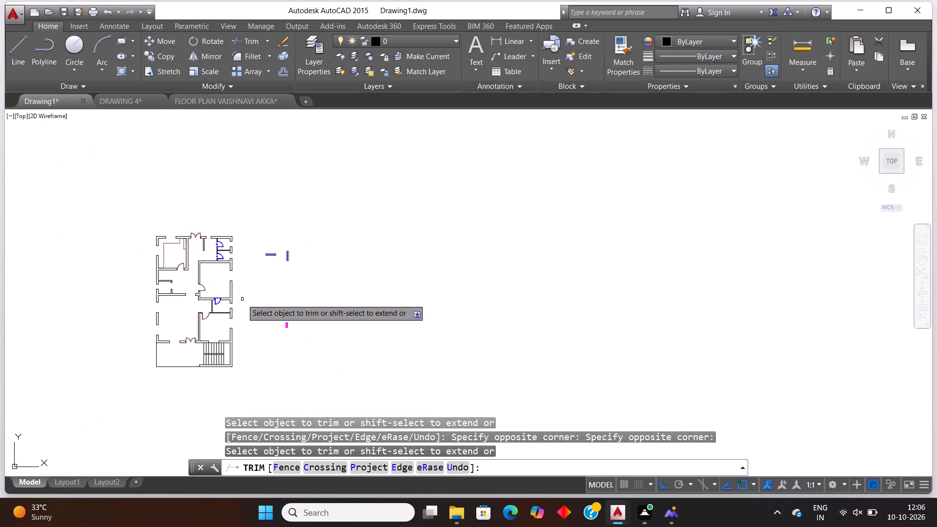
key(Escape)
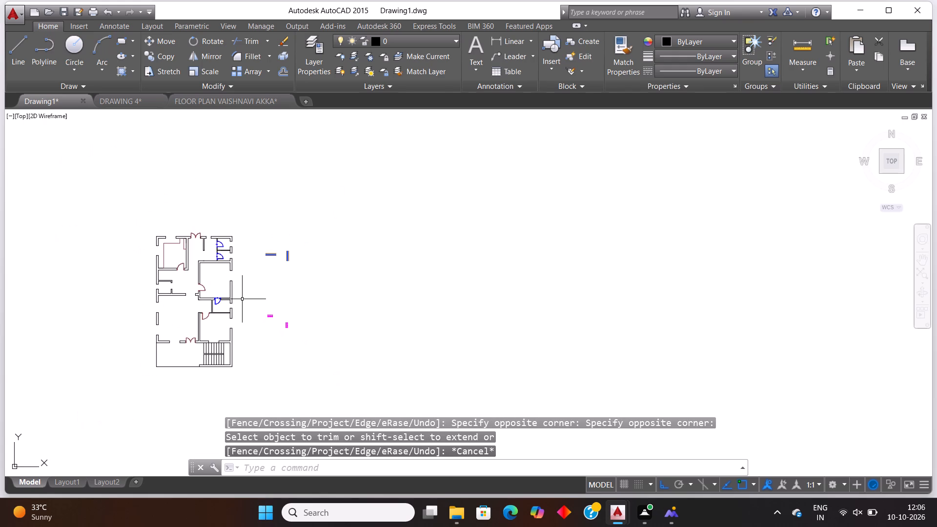
Copy the loose horizontal window symbol into the opening in the top wall of the top-left room.
scroll(273, 258, up, 1)
scroll(199, 277, up, 1)
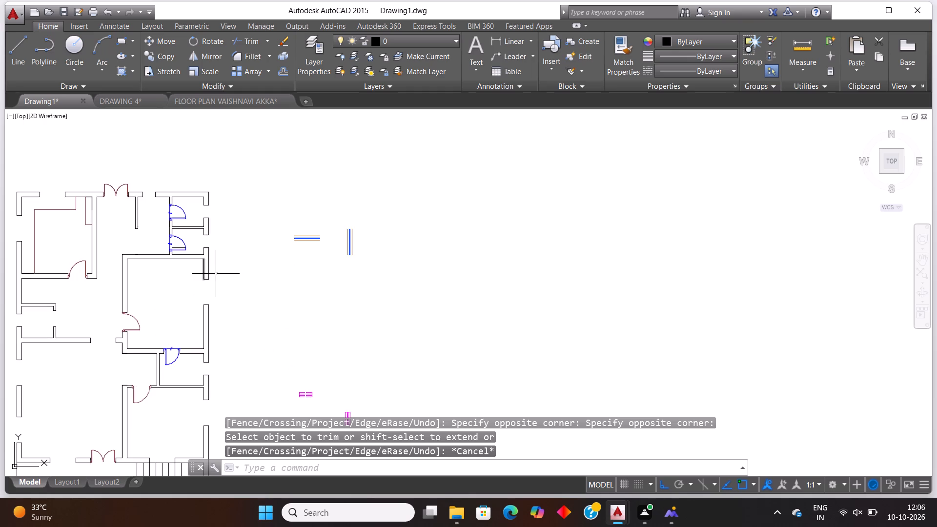
scroll(130, 281, down, 1)
scroll(43, 274, up, 1)
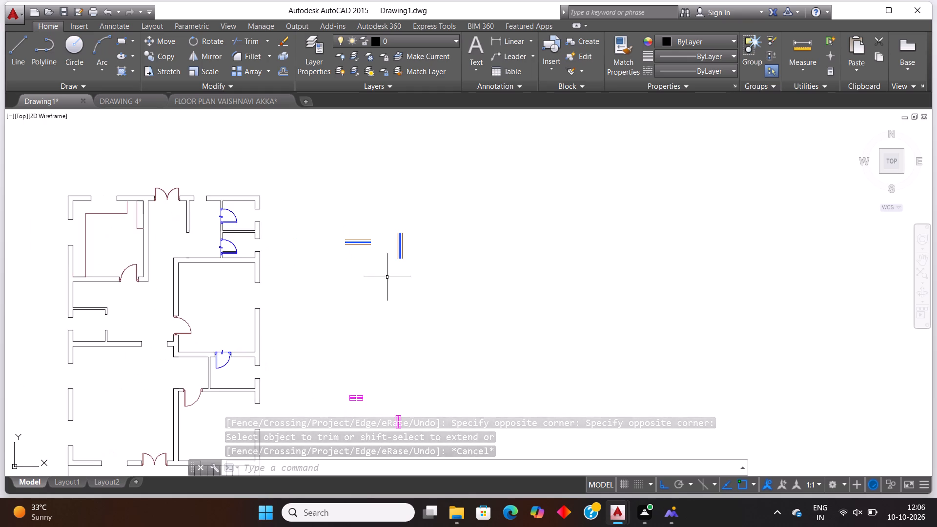
click(380, 268)
click(348, 204)
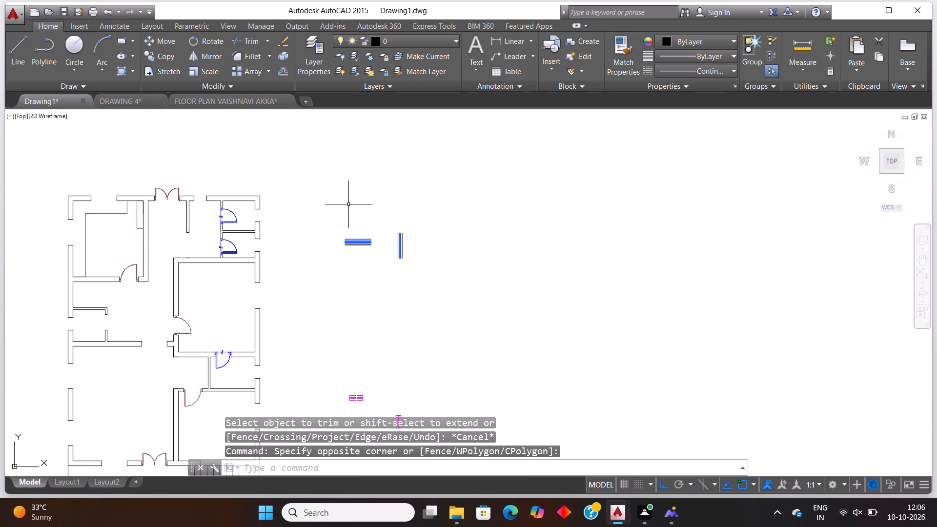
key(ctrl+c)
key(ctrl+v)
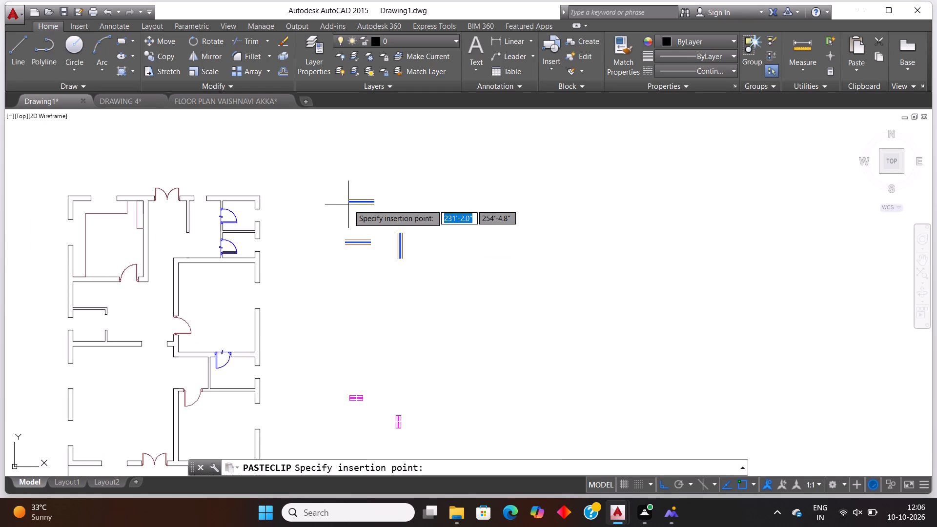
scroll(43, 180, up, 3)
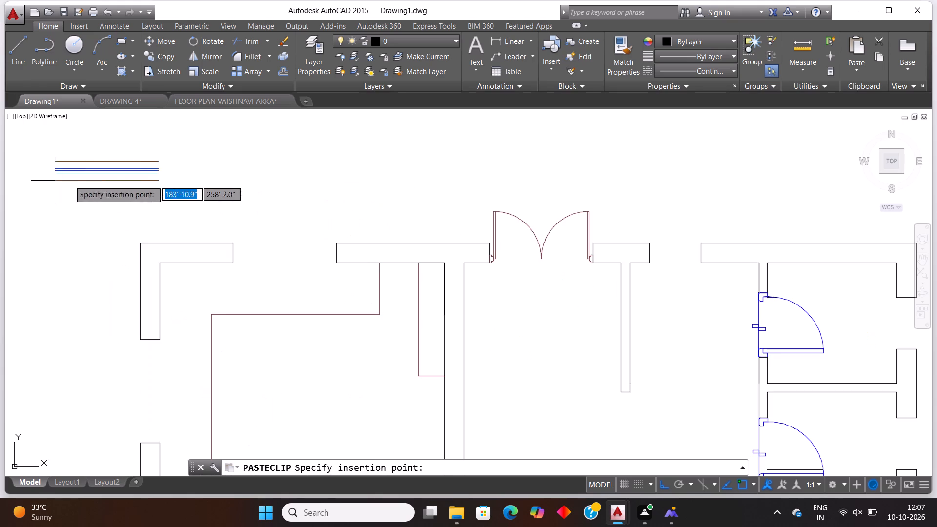
click(231, 262)
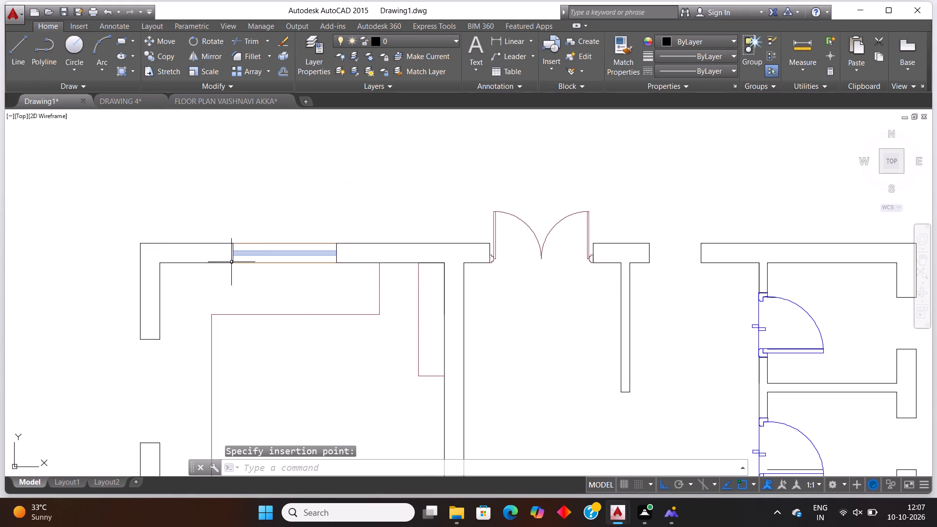
Paste the horizontal window symbol into the bottom wall opening of the large lower-left room, beside the double door.
scroll(361, 245, down, 2)
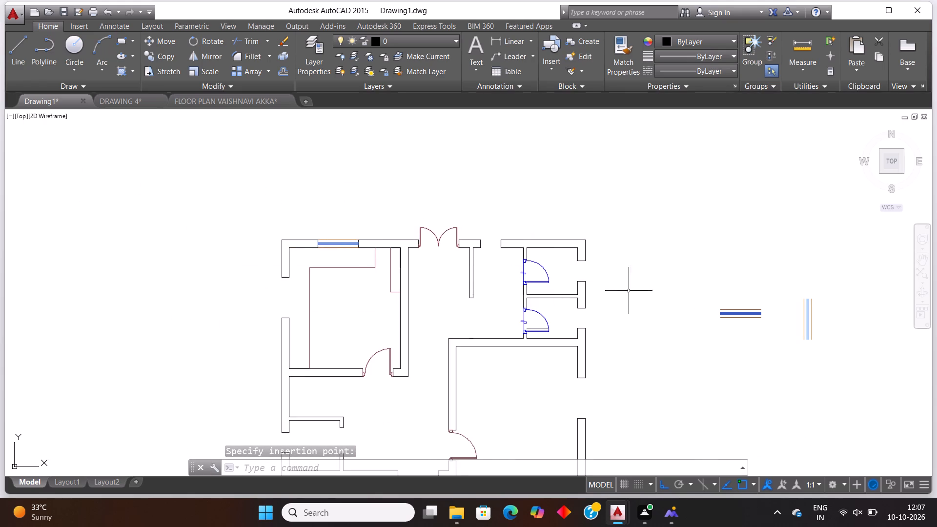
scroll(456, 277, down, 2)
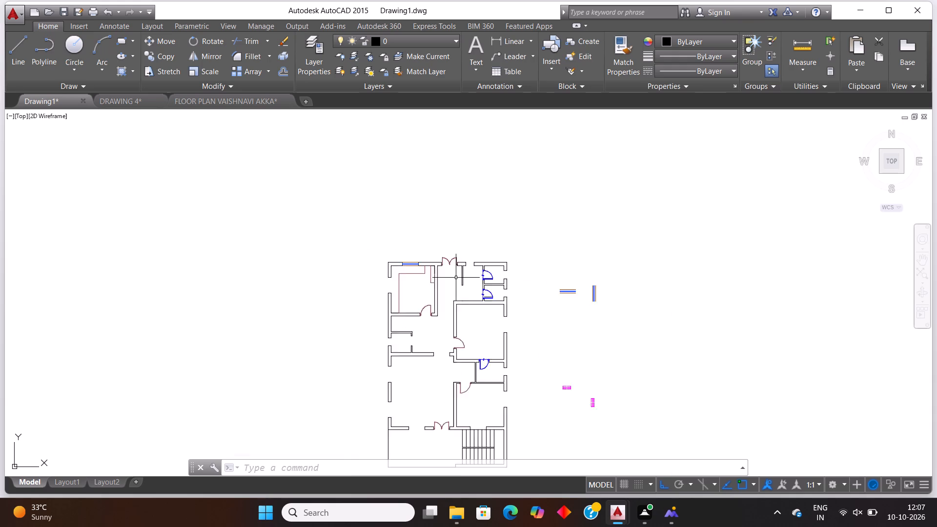
scroll(456, 278, down, 1)
key(ctrl+v)
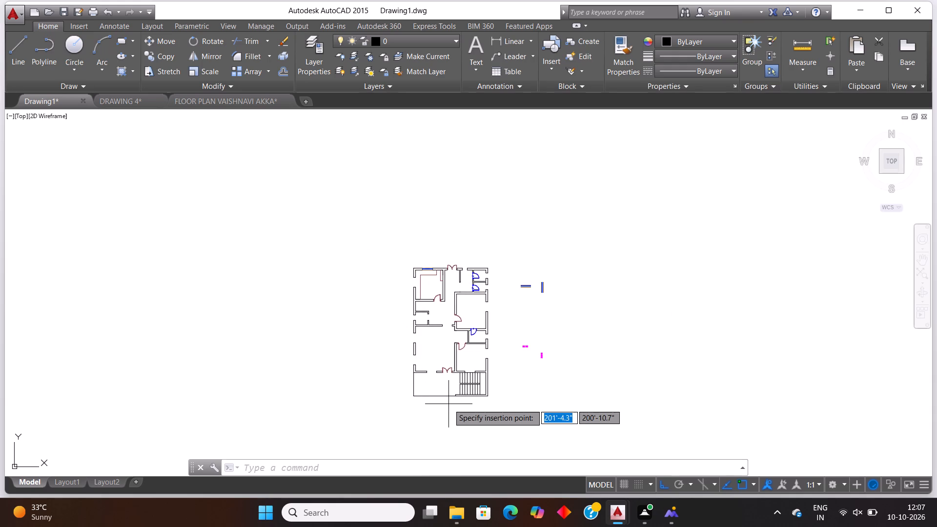
scroll(447, 404, up, 4)
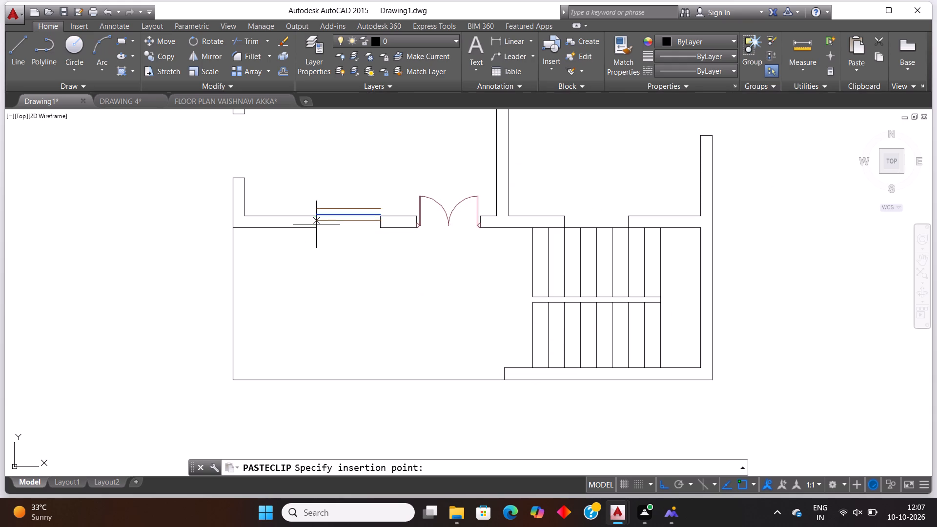
click(318, 226)
Copy the loose vertical window symbol into the opening in the middle-right room's right exterior wall.
scroll(410, 249, down, 4)
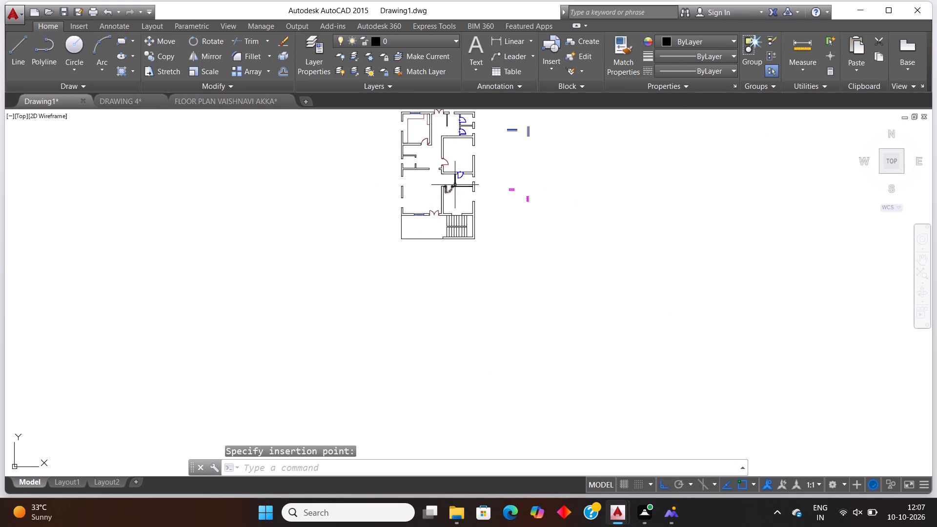
scroll(479, 178, down, 2)
scroll(480, 165, up, 3)
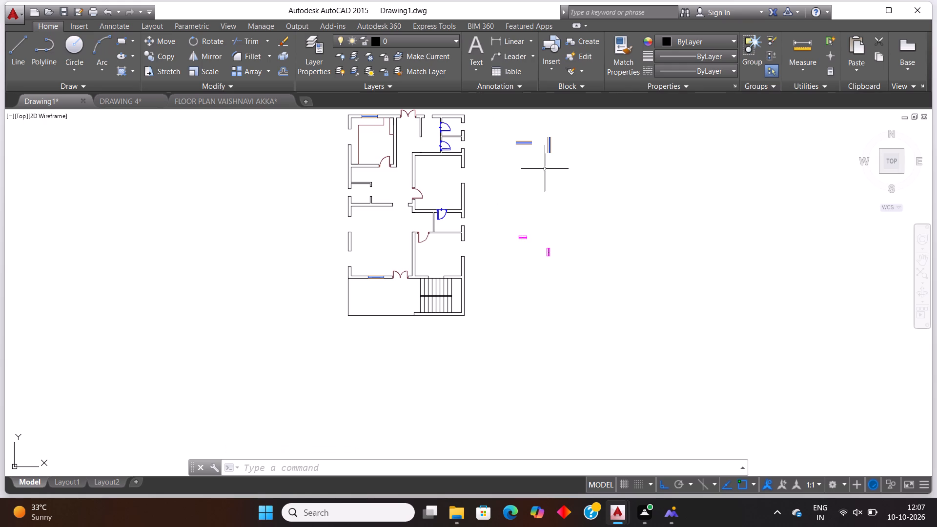
click(558, 162)
click(544, 142)
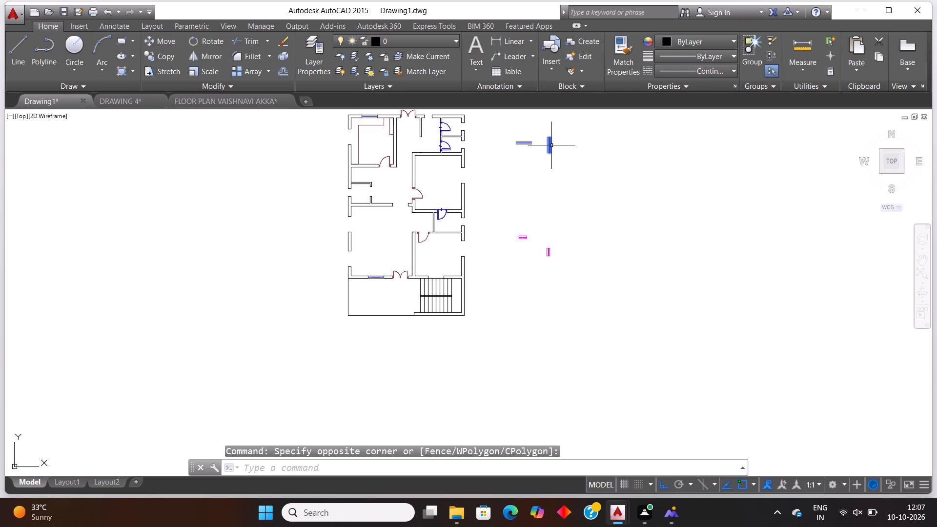
key(ctrl+c)
key(ctrl+v)
scroll(466, 189, up, 1)
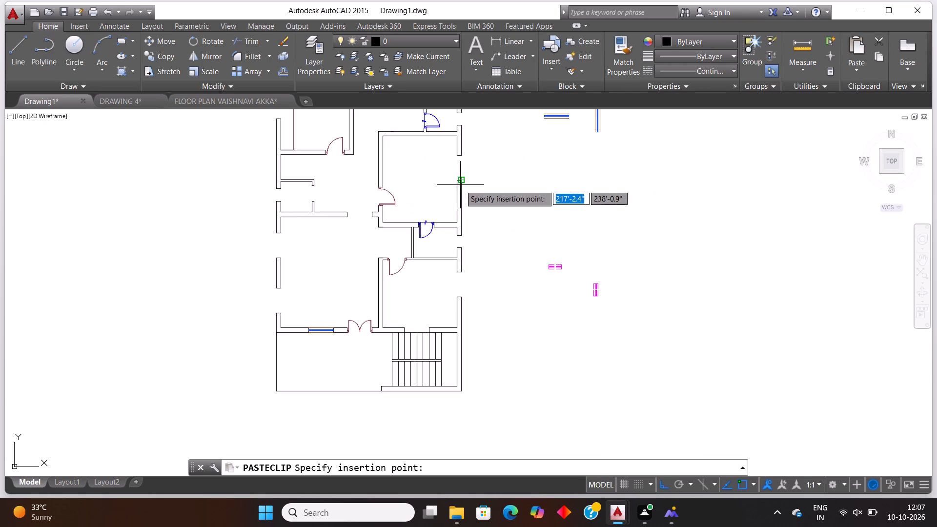
scroll(460, 185, up, 1)
click(450, 175)
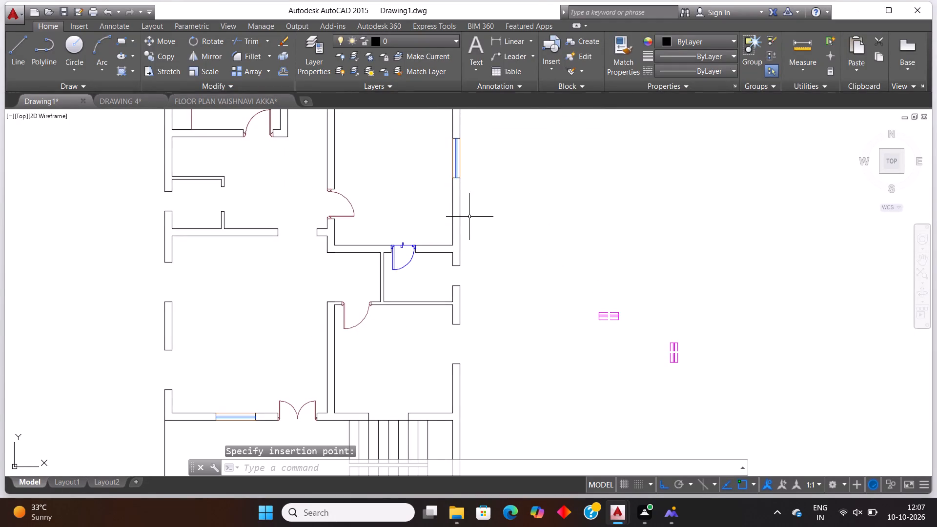
Paste the vertical window symbol into the opening in the lower-right room's right exterior wall.
scroll(471, 219, down, 4)
scroll(462, 178, up, 2)
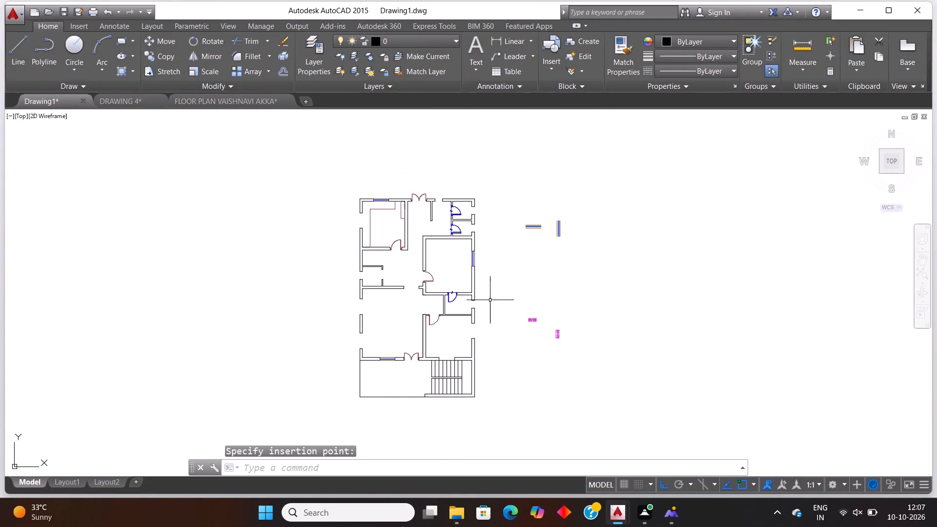
scroll(489, 306, up, 2)
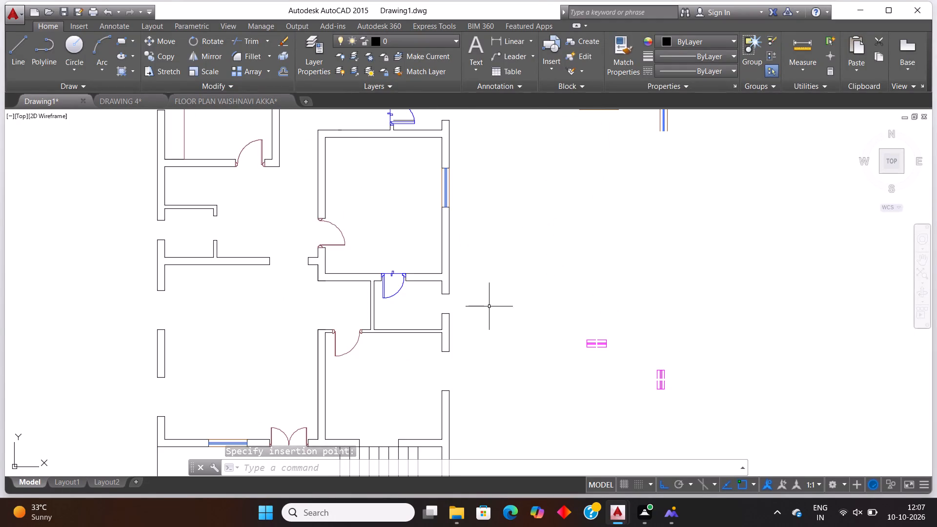
key(ctrl+v)
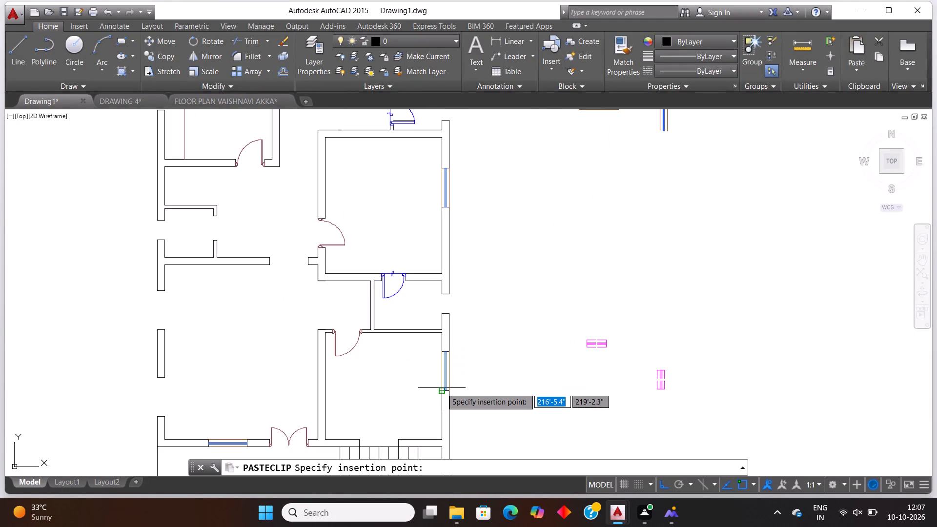
click(441, 389)
Paste the vertical window symbol into the opening in the top-left room's left exterior wall.
scroll(574, 359, down, 2)
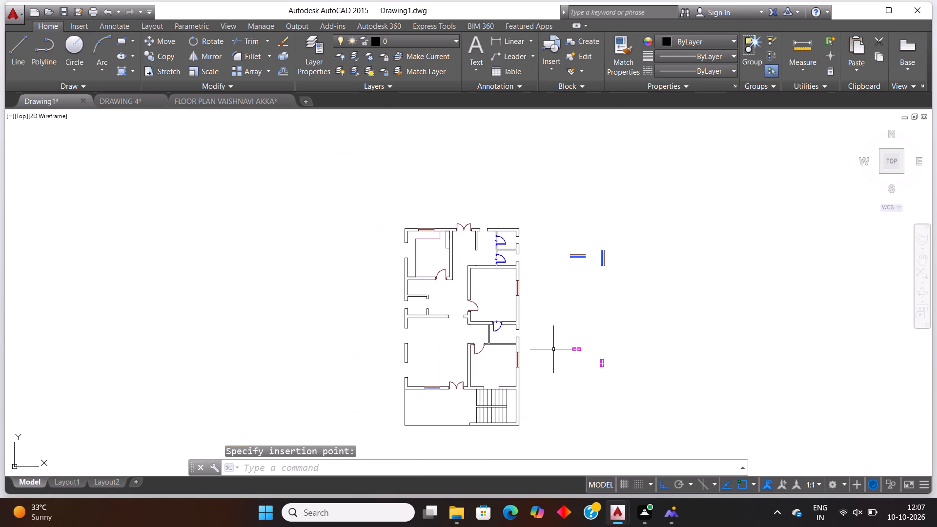
scroll(530, 243, up, 2)
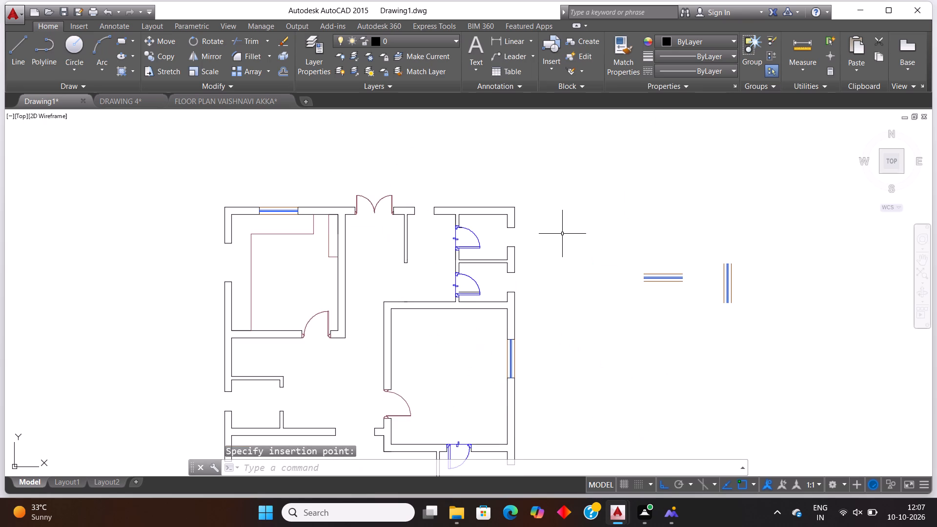
scroll(562, 234, down, 1)
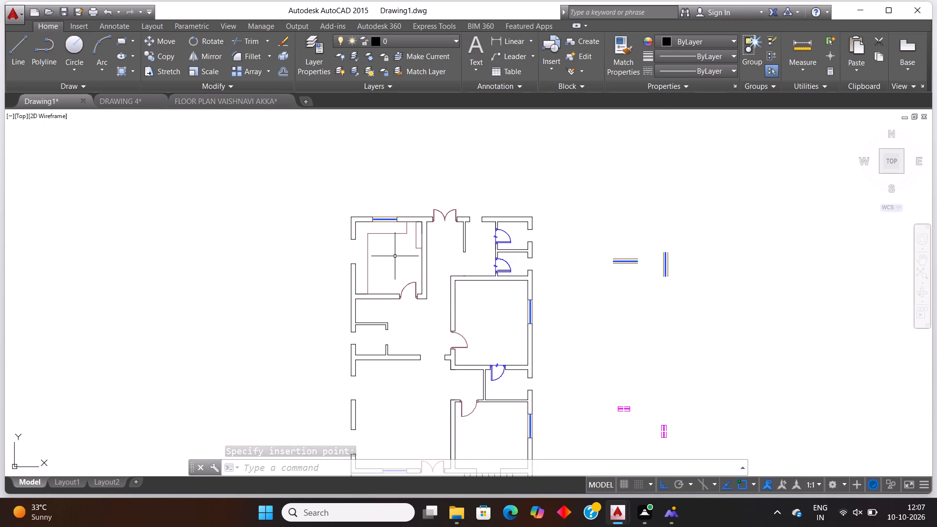
key(ctrl+v)
scroll(338, 262, up, 2)
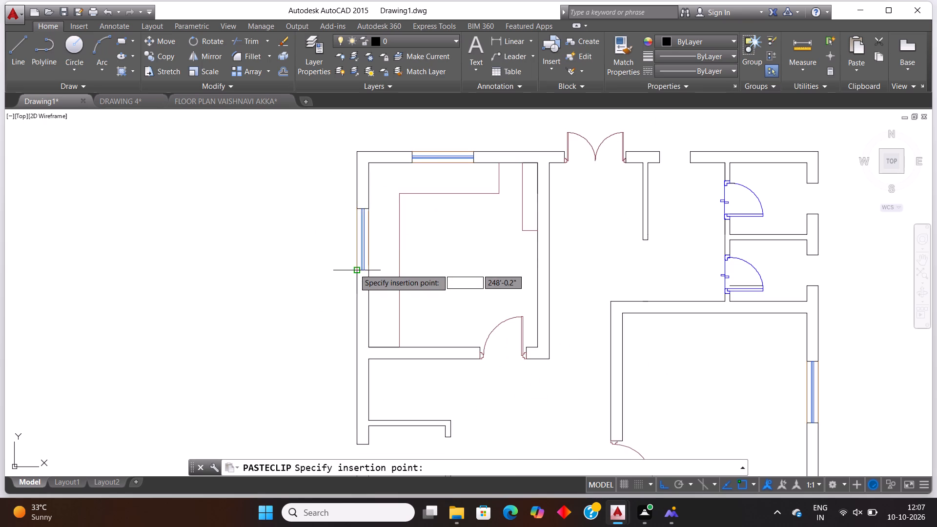
click(354, 269)
Paste the vertical window symbol into the upper opening in the large lower-left room's left exterior wall.
scroll(419, 252, down, 2)
scroll(396, 304, up, 1)
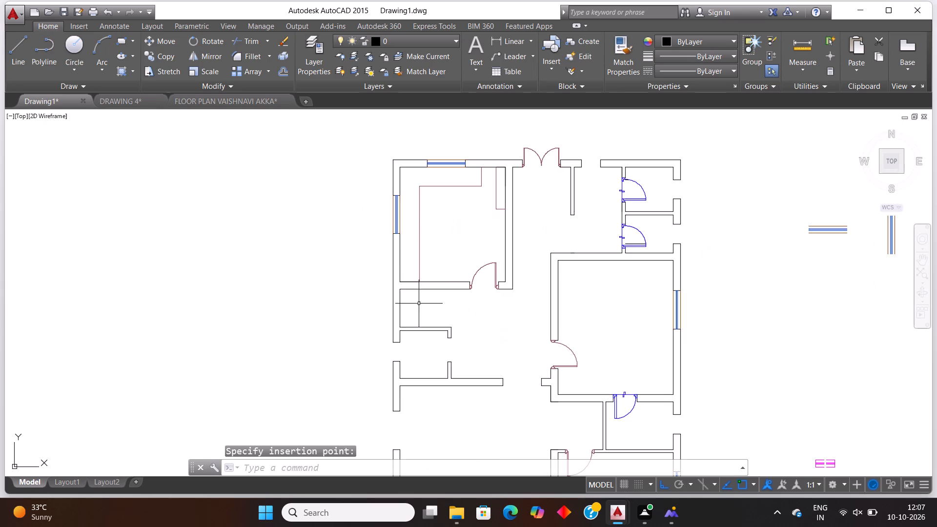
scroll(419, 304, down, 2)
scroll(418, 359, up, 2)
key(ctrl+v)
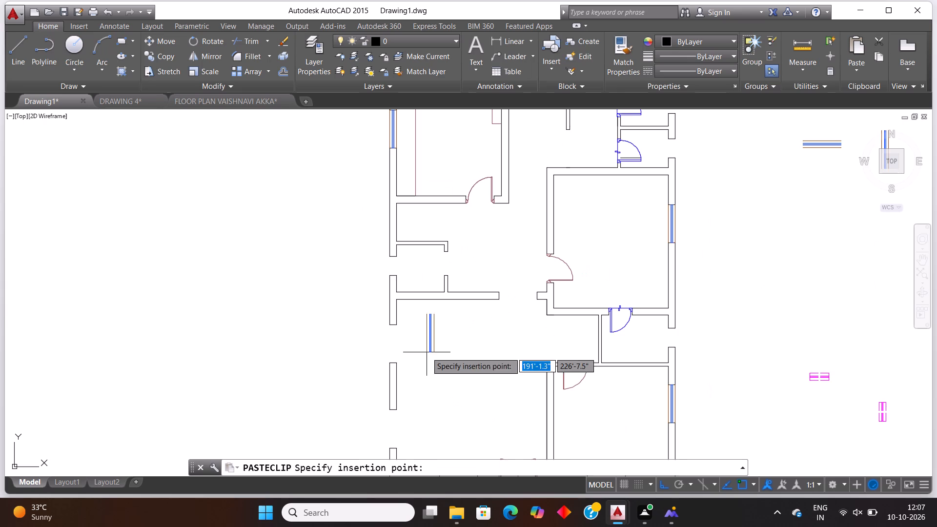
scroll(415, 355, down, 1)
scroll(398, 371, up, 3)
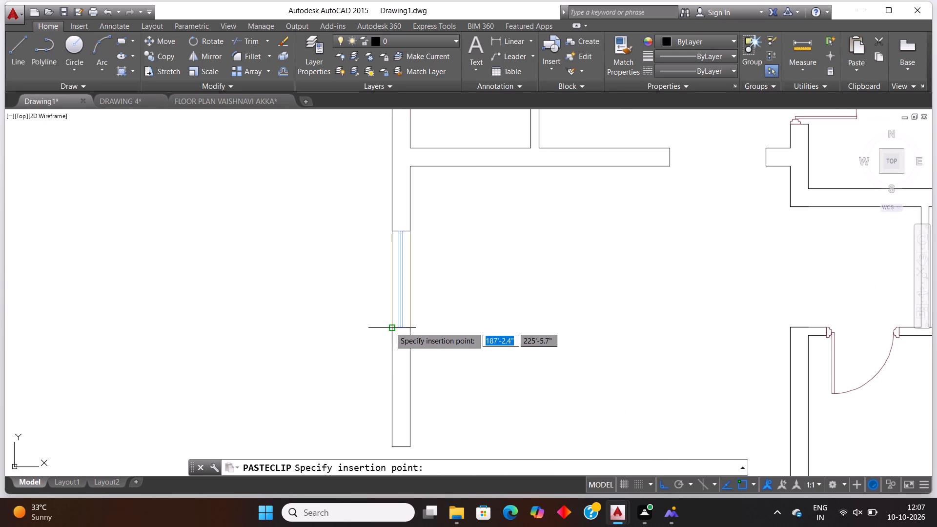
click(390, 326)
Paste the vertical window symbol into the lower opening in the large lower-left room's left exterior wall.
scroll(484, 301, down, 2)
scroll(536, 315, down, 1)
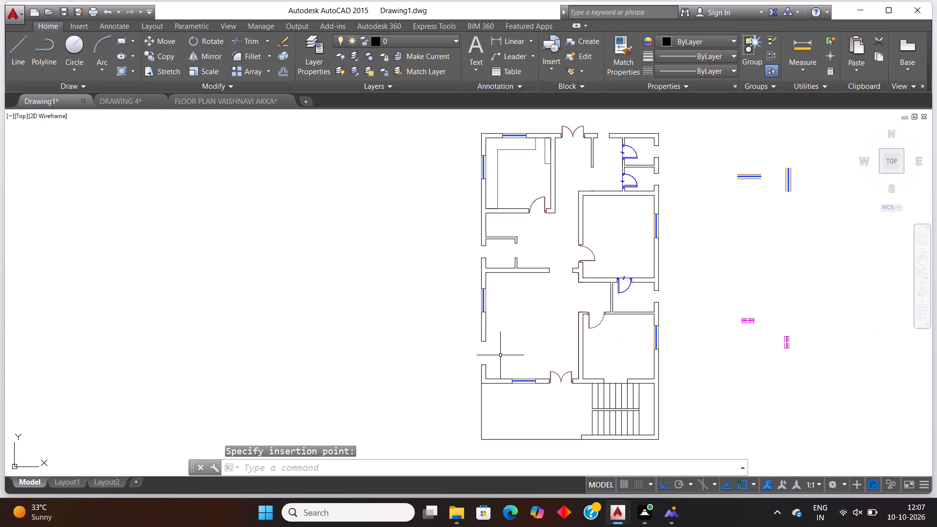
scroll(499, 356, up, 2)
key(ctrl+v)
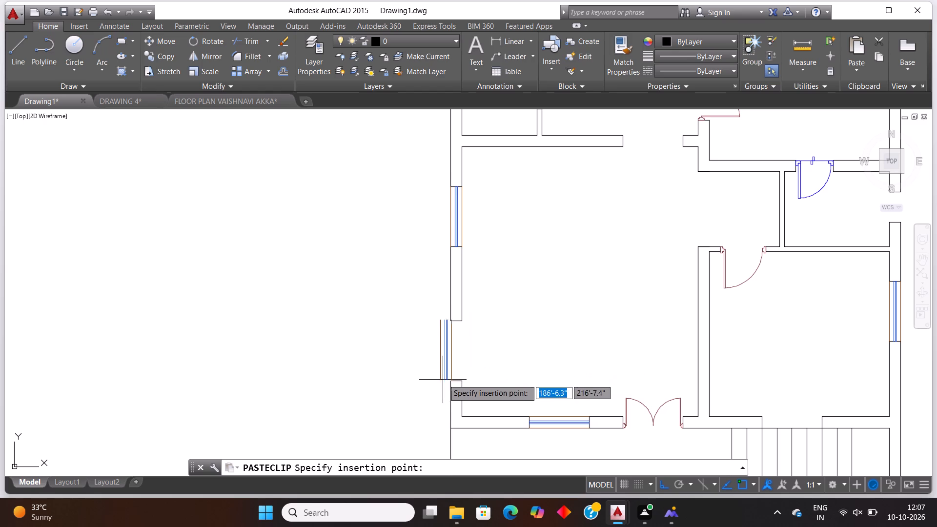
click(449, 380)
Copy the loose horizontal window symbol into the lower-right room's bottom wall opening, above the staircase.
scroll(515, 341, down, 3)
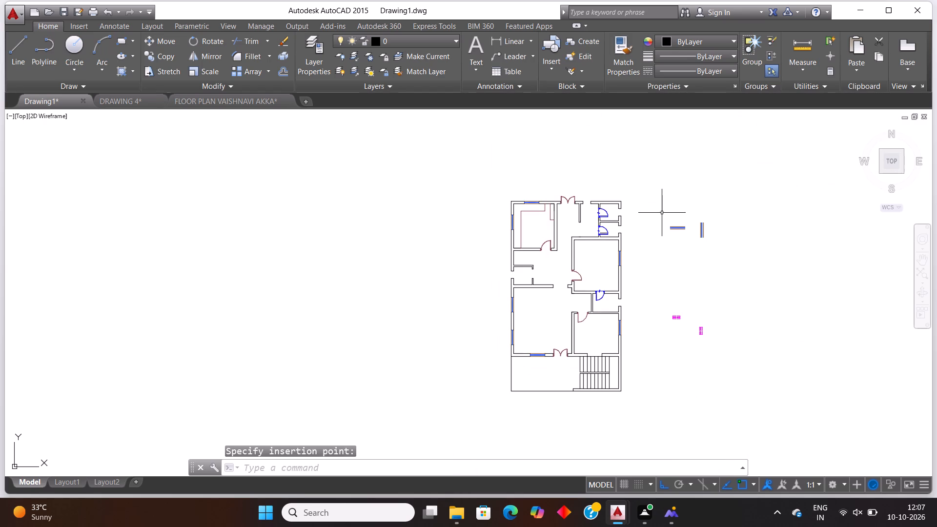
scroll(662, 213, down, 1)
scroll(670, 296, up, 1)
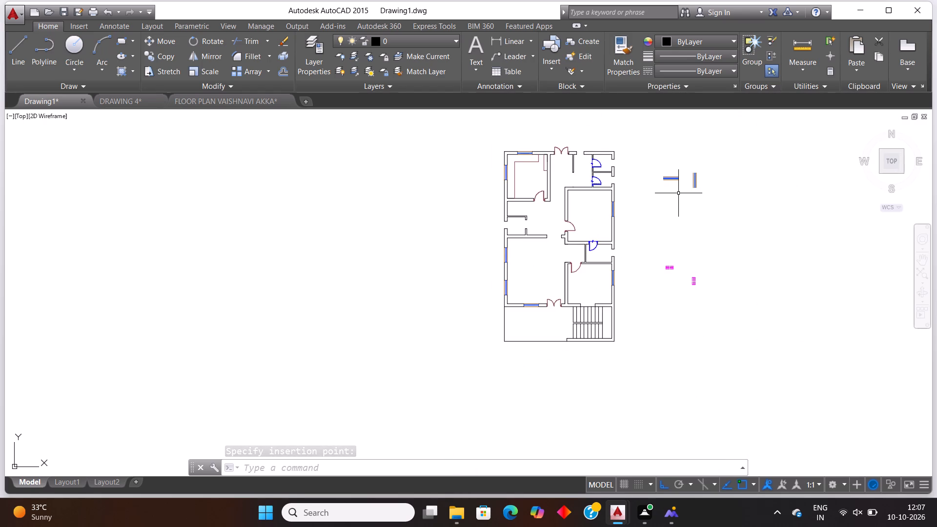
click(681, 189)
click(655, 167)
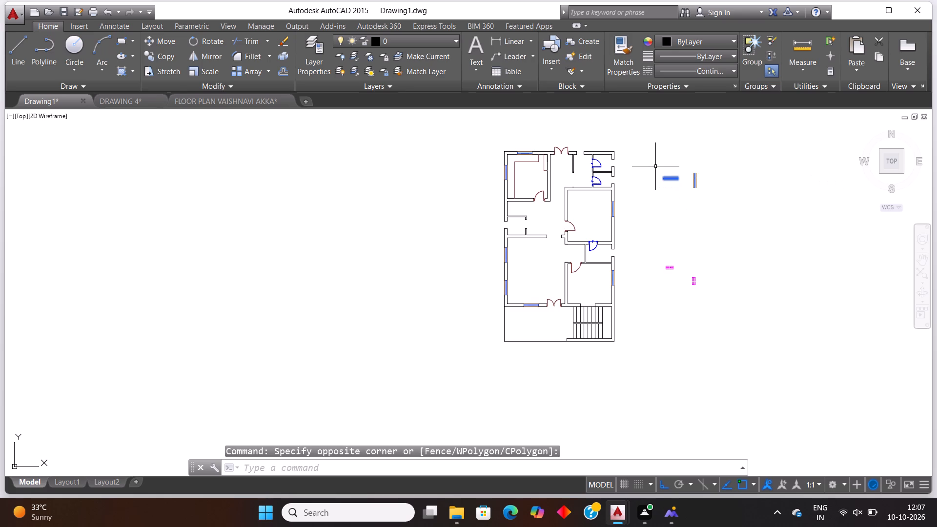
key(ctrl+c)
key(ctrl+v)
scroll(591, 320, up, 1)
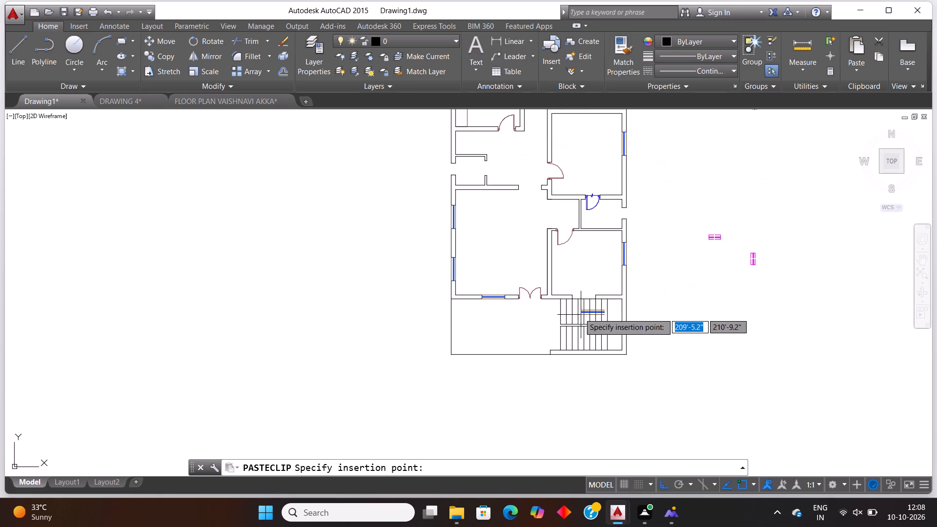
scroll(579, 313, up, 2)
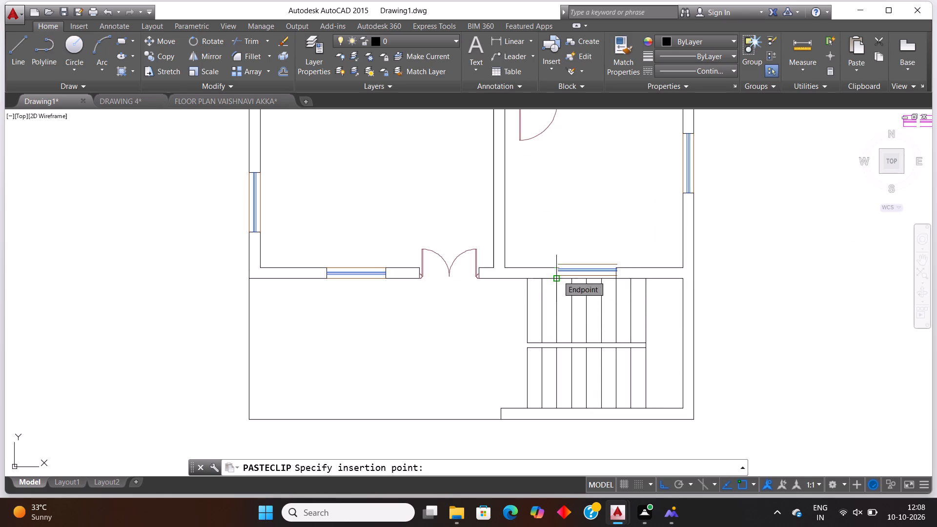
click(556, 278)
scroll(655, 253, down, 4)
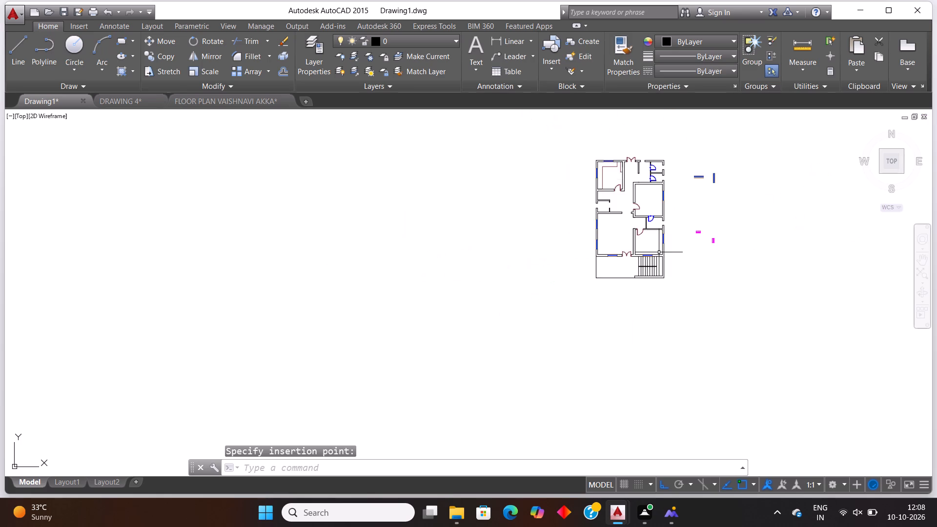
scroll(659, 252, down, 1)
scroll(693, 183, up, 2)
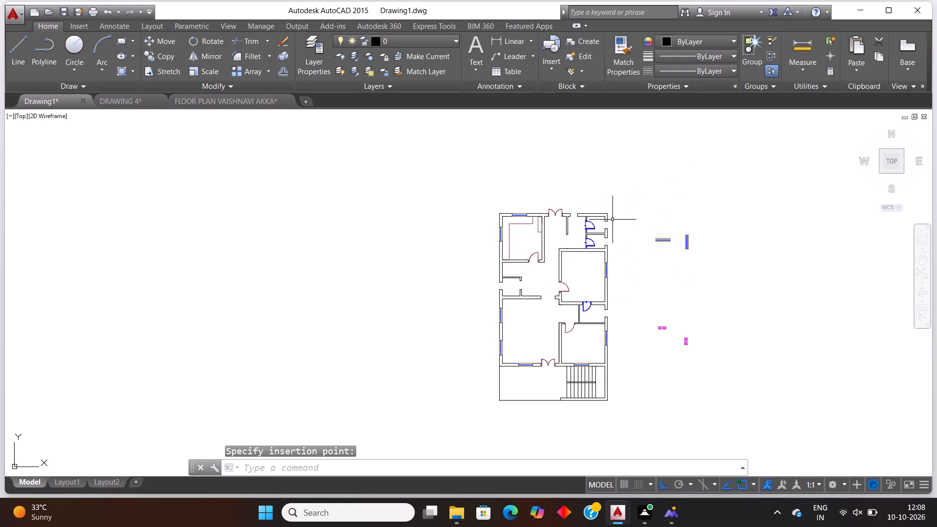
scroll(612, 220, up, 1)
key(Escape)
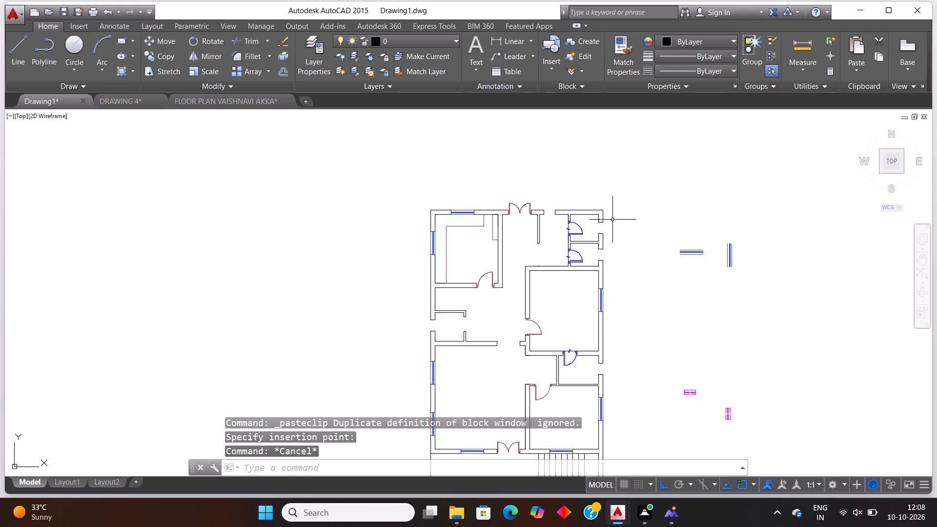
Copy the loose horizontal ventilator symbol into the top exterior wall opening, just right of the double door.
click(710, 409)
click(652, 351)
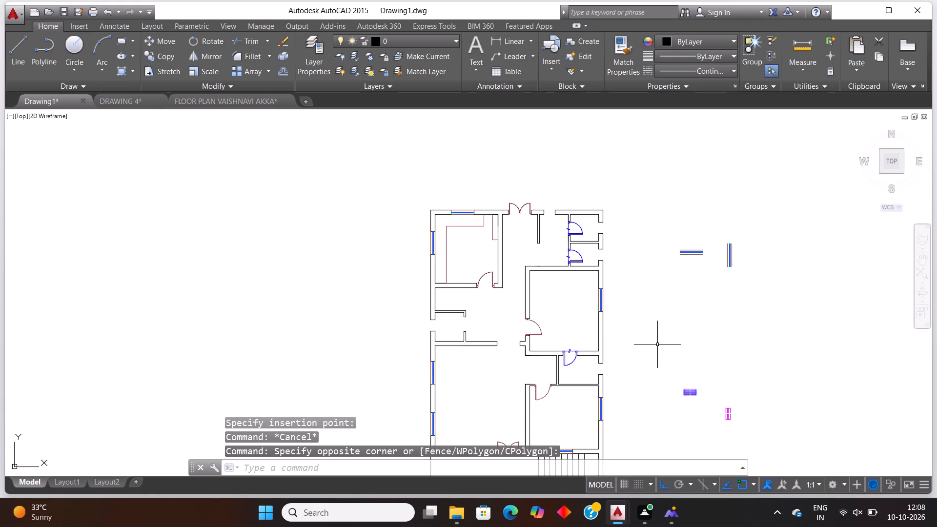
key(ctrl+c)
key(ctrl+v)
scroll(573, 262, up, 1)
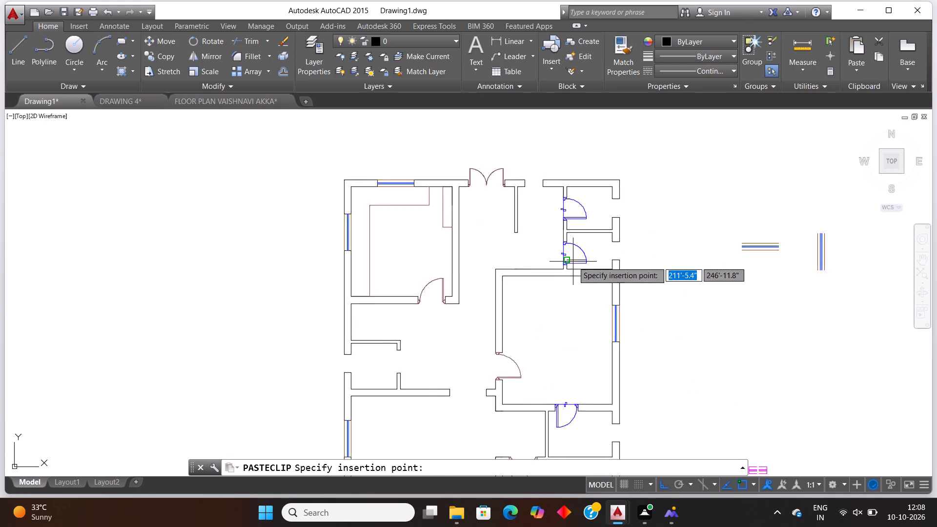
scroll(573, 262, up, 1)
click(496, 141)
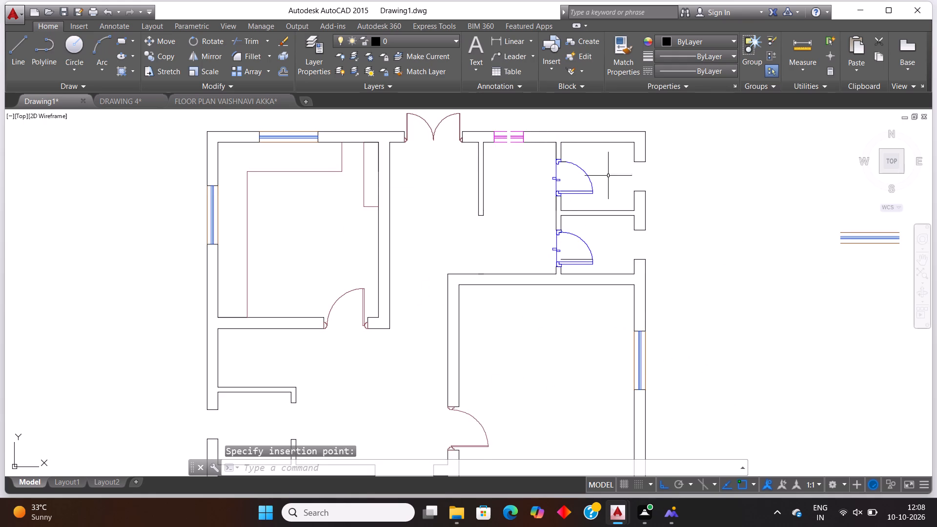
Copy the loose vertical ventilator symbol into the left exterior wall opening of the small room above the large lower-left room.
scroll(660, 189, down, 2)
scroll(643, 303, down, 1)
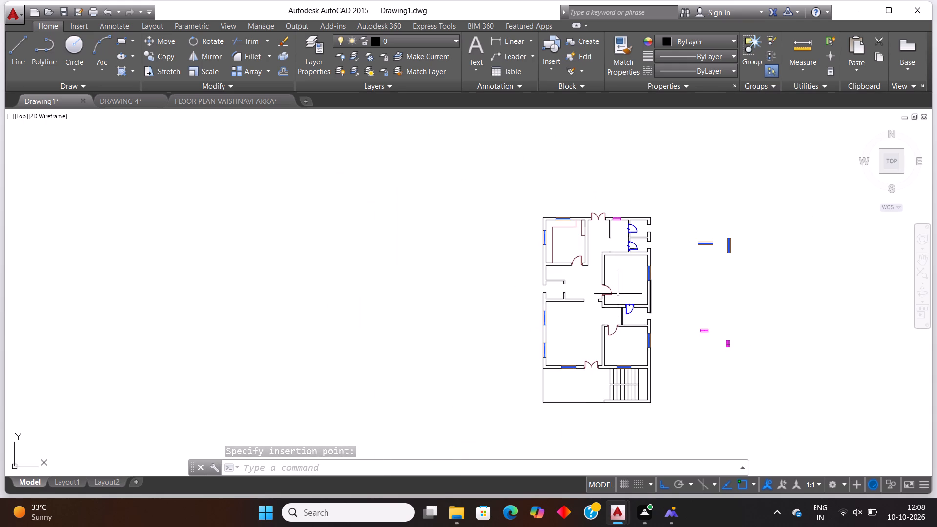
click(727, 362)
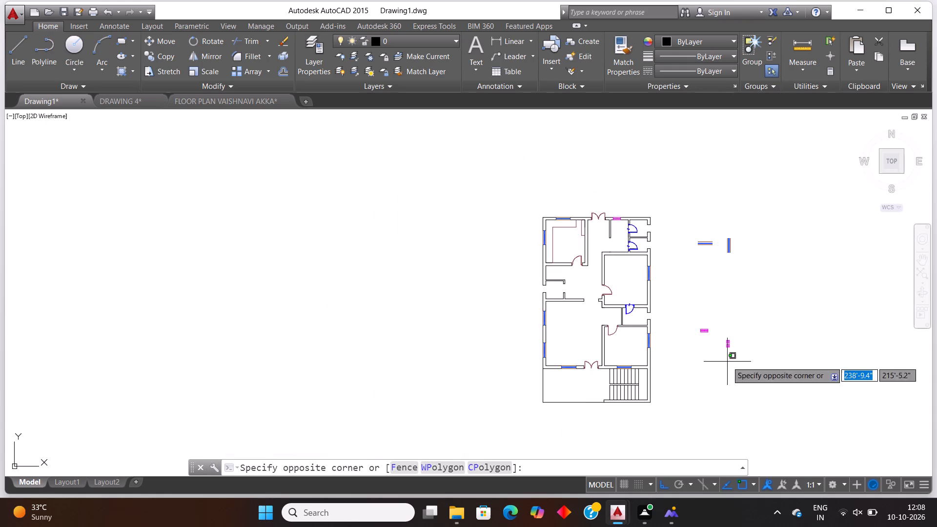
click(719, 325)
key(ctrl+c)
key(ctrl+v)
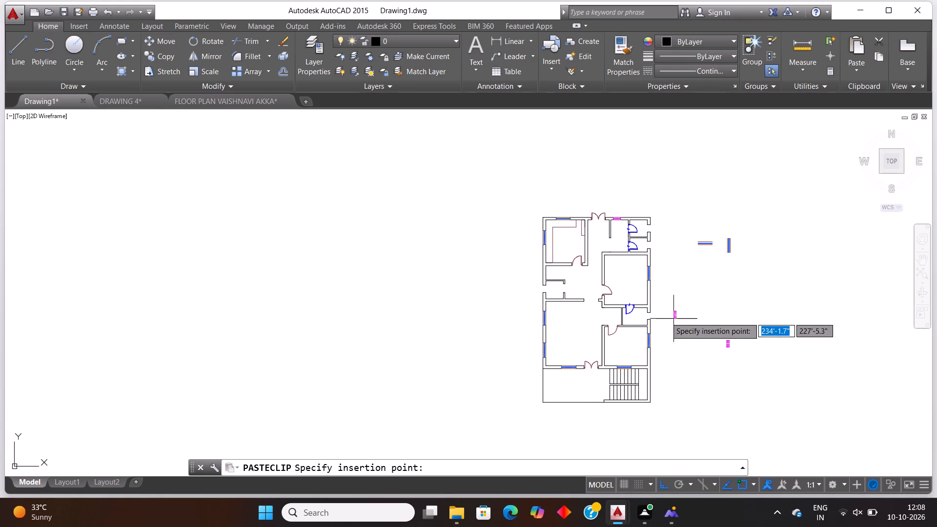
scroll(557, 301, up, 3)
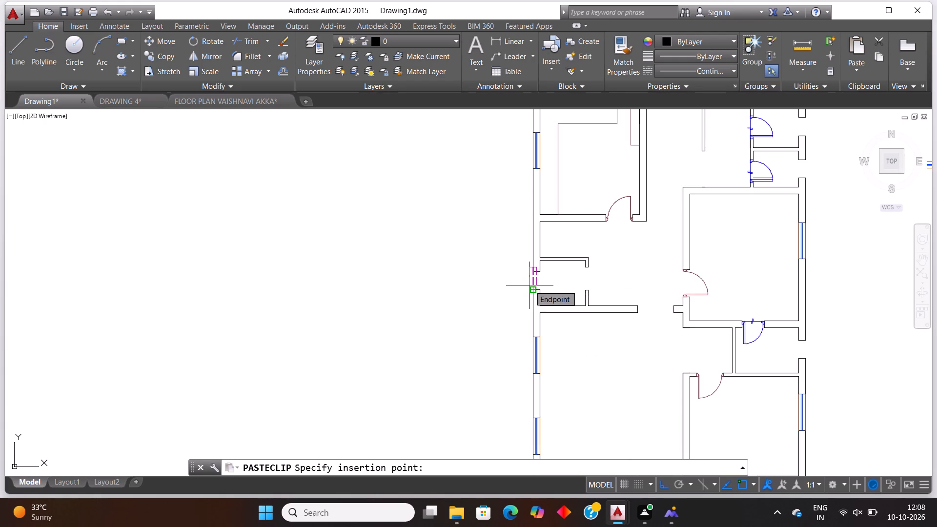
click(534, 288)
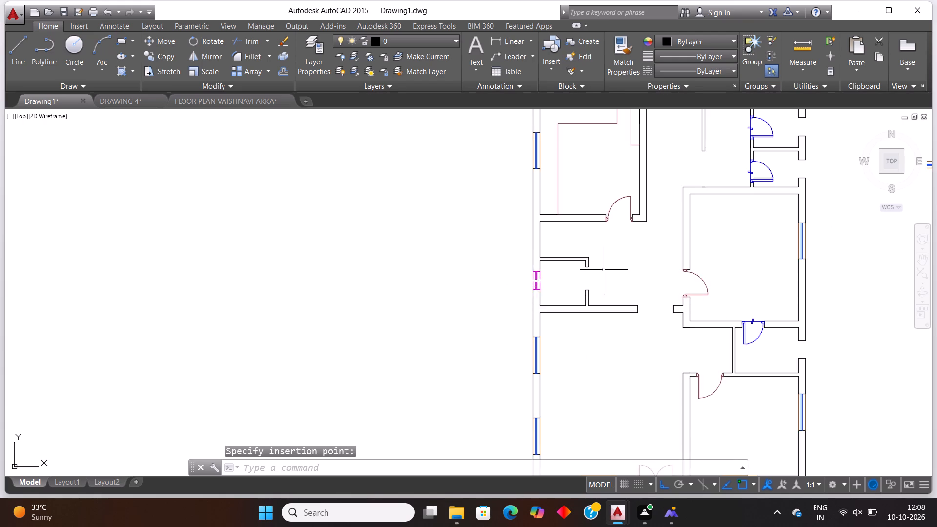
Paste the vertical ventilator symbol into the right exterior wall opening of the upper small room in the plan's top-right corner.
scroll(606, 269, down, 2)
scroll(699, 214, up, 2)
scroll(627, 189, up, 2)
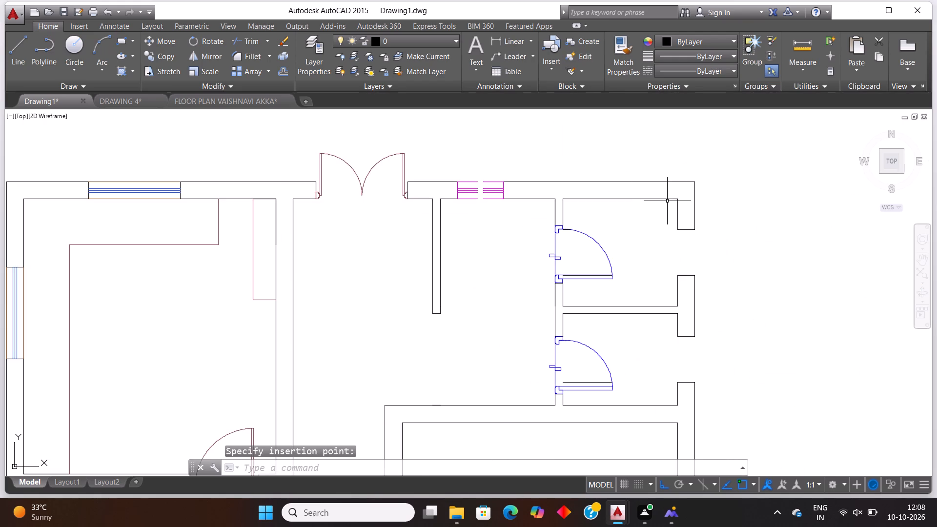
key(ctrl+v)
scroll(700, 262, up, 1)
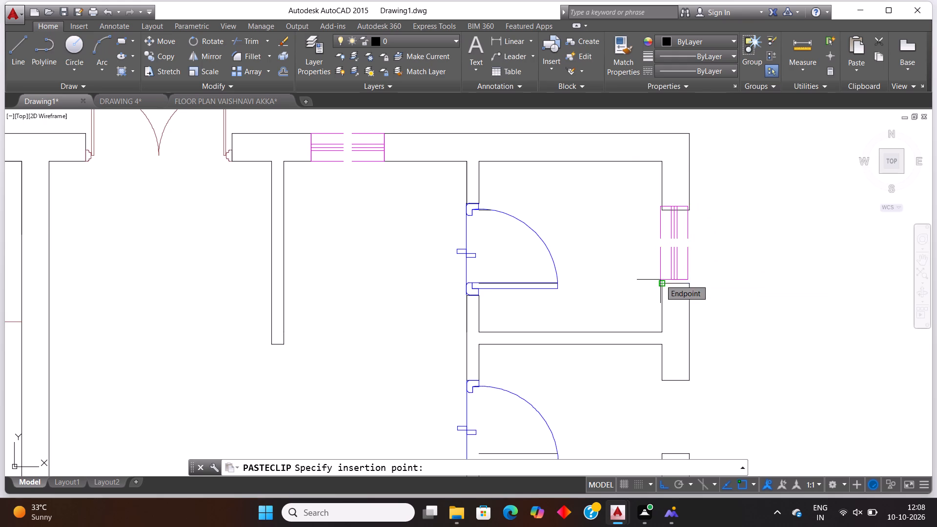
click(660, 280)
Paste the vertical ventilator symbol into the right exterior wall opening of the lower of the two small top-right rooms.
scroll(736, 280, down, 2)
scroll(732, 349, up, 2)
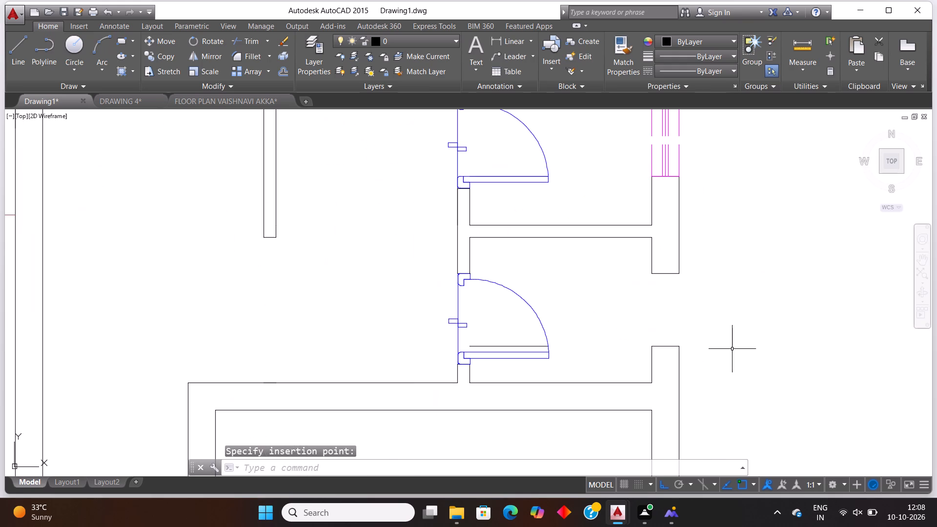
key(ctrl+v)
click(652, 346)
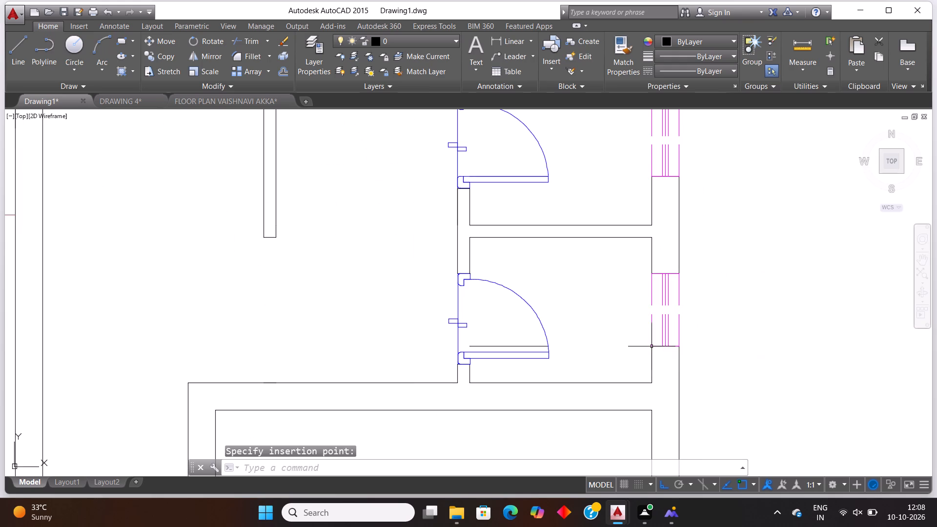
Paste the vertical ventilator symbol into the right exterior wall opening of the small room between the two right-hand rooms.
scroll(733, 294, down, 6)
scroll(754, 359, up, 1)
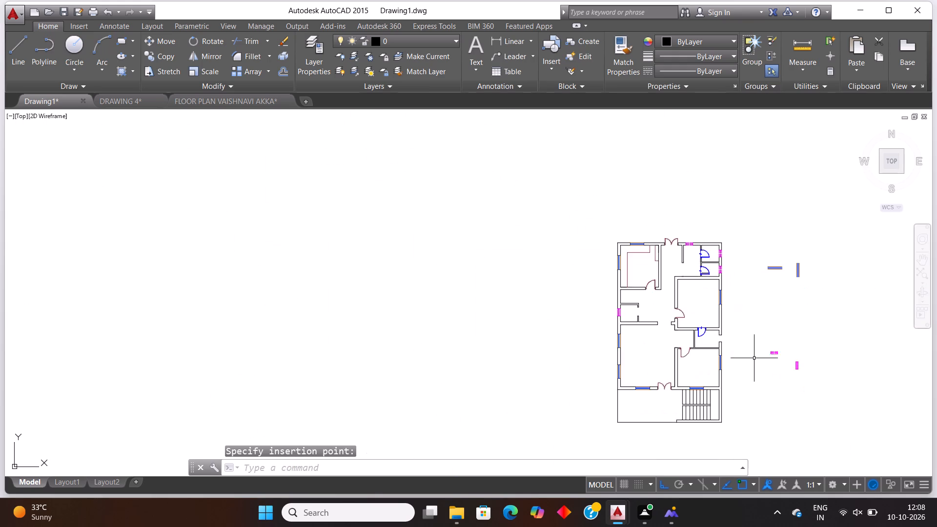
scroll(754, 357, up, 3)
key(ctrl+v)
scroll(664, 304, up, 1)
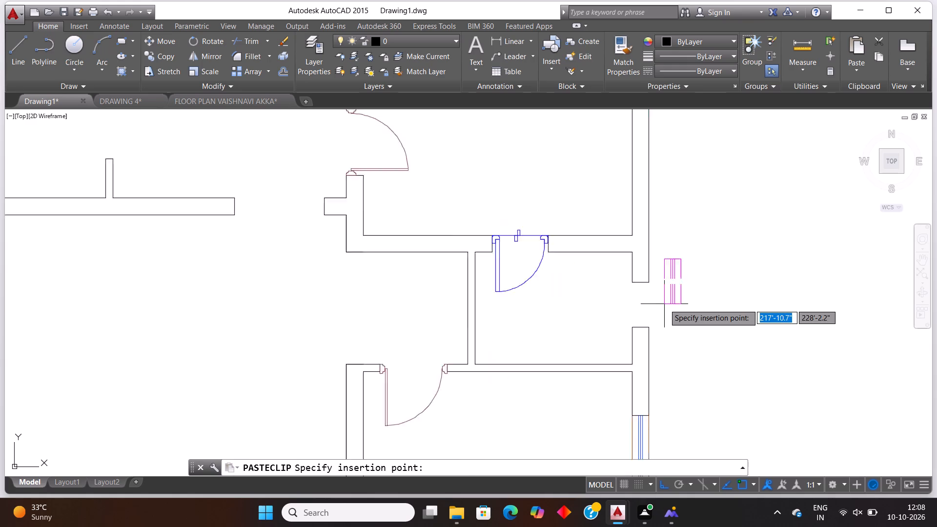
scroll(664, 304, up, 1)
click(611, 343)
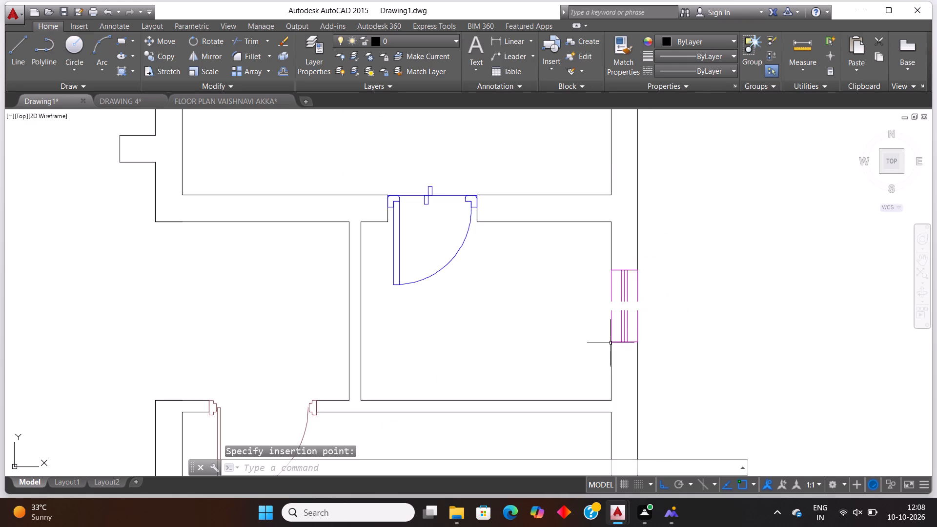
Delete the four loose window and ventilator symbols lying outside the floor plan, to its right.
scroll(693, 290, down, 4)
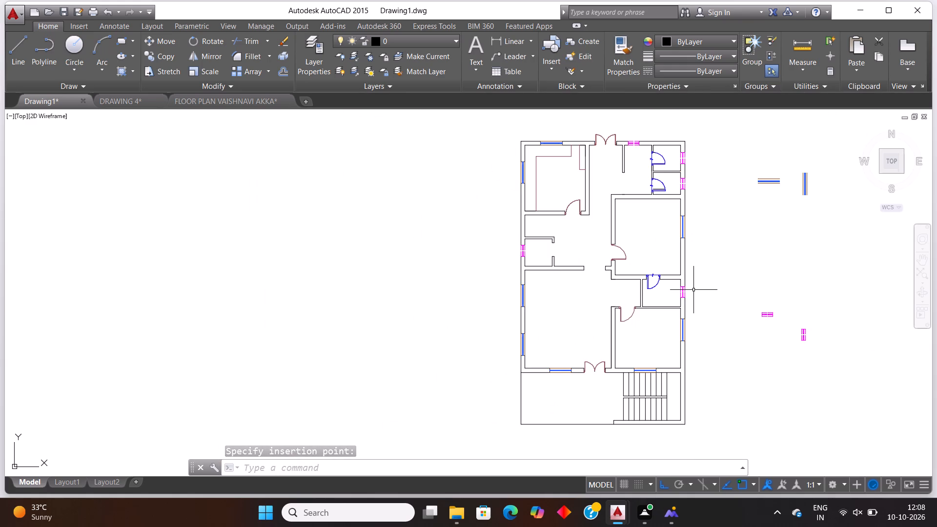
scroll(693, 290, down, 1)
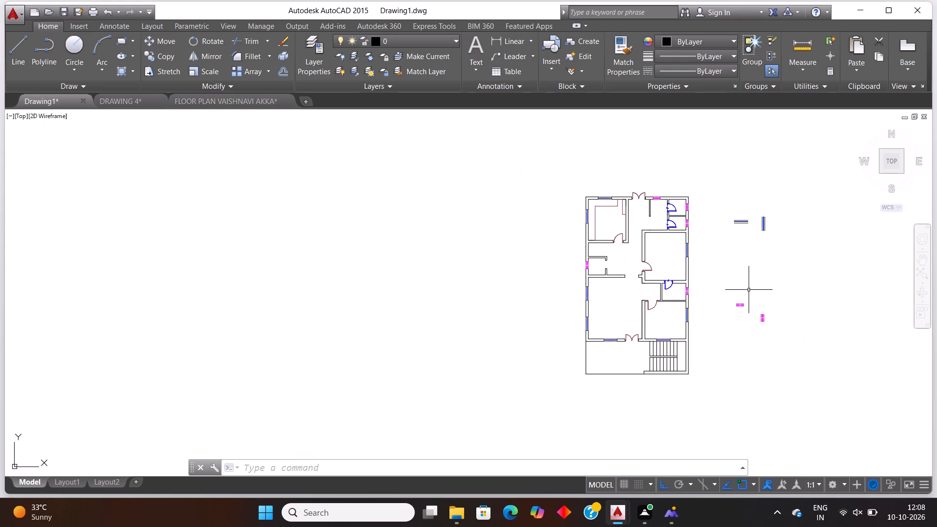
scroll(749, 290, up, 1)
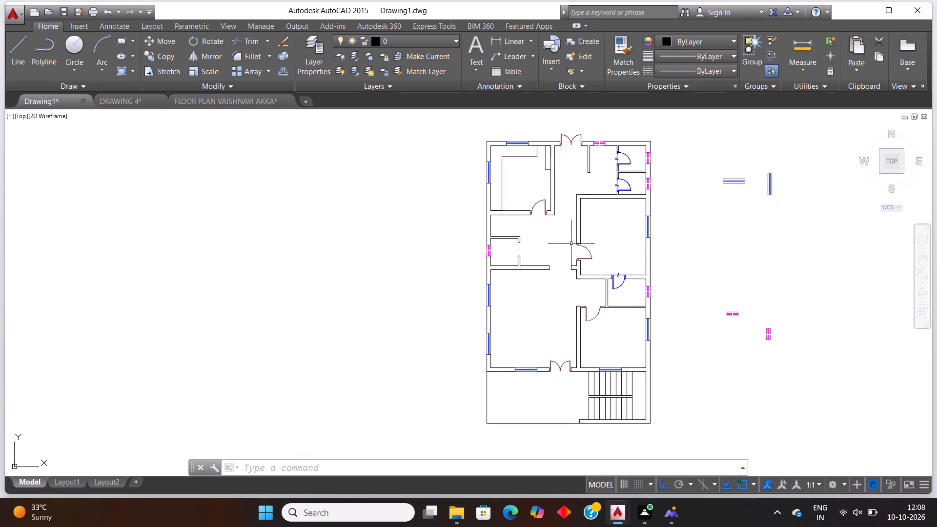
scroll(590, 253, down, 2)
scroll(618, 243, up, 1)
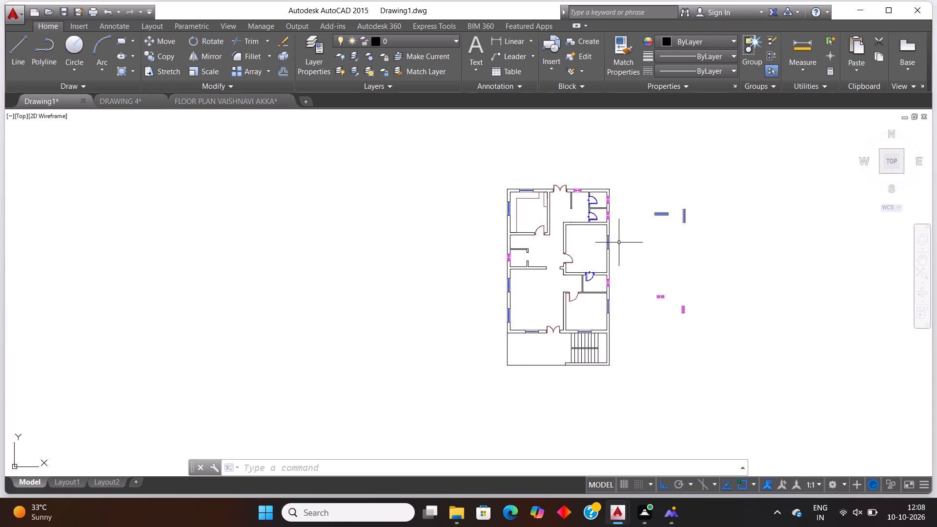
scroll(619, 243, up, 1)
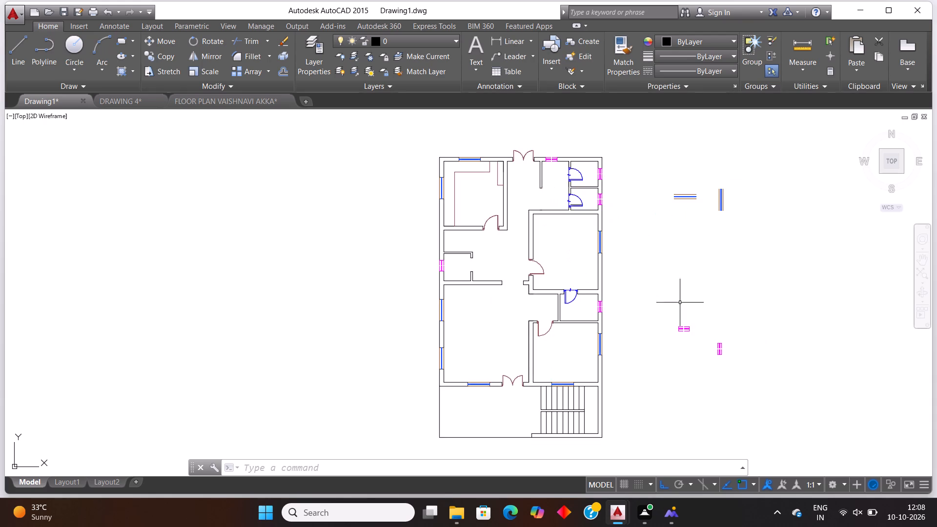
drag(773, 394, 771, 386)
click(666, 186)
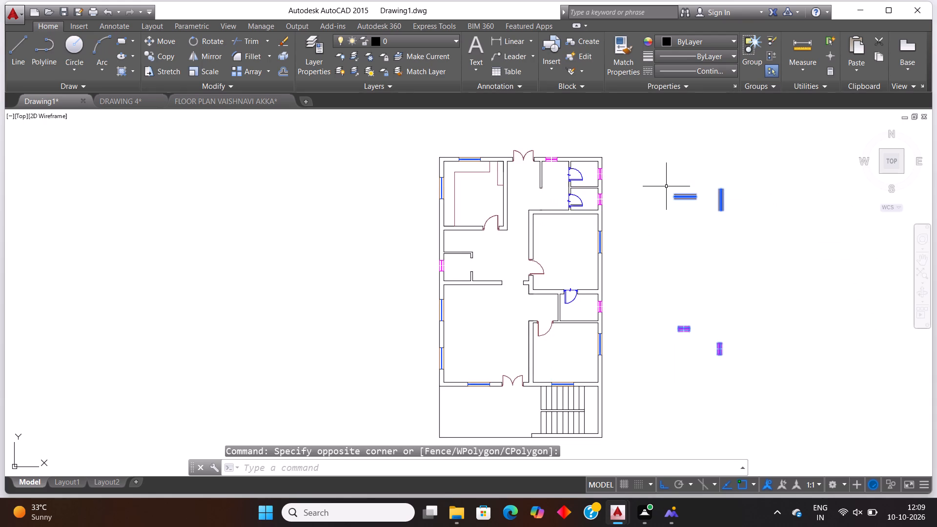
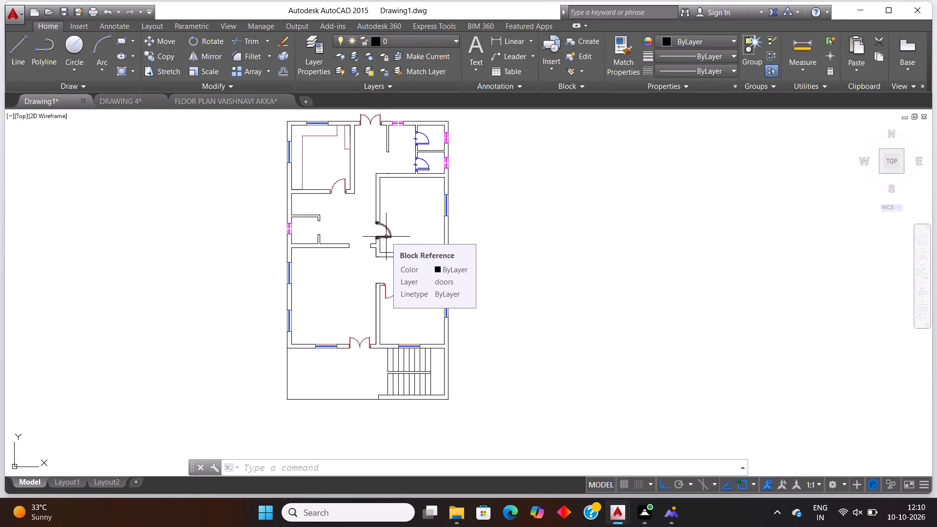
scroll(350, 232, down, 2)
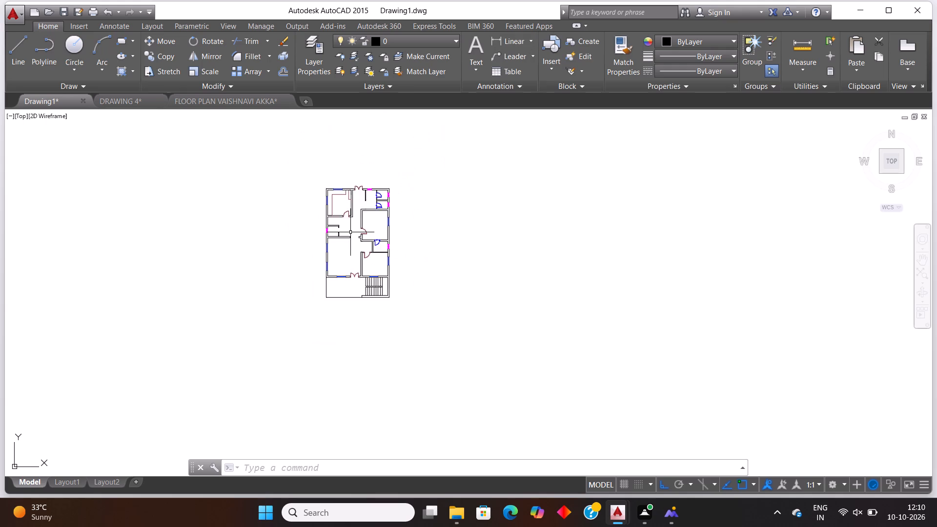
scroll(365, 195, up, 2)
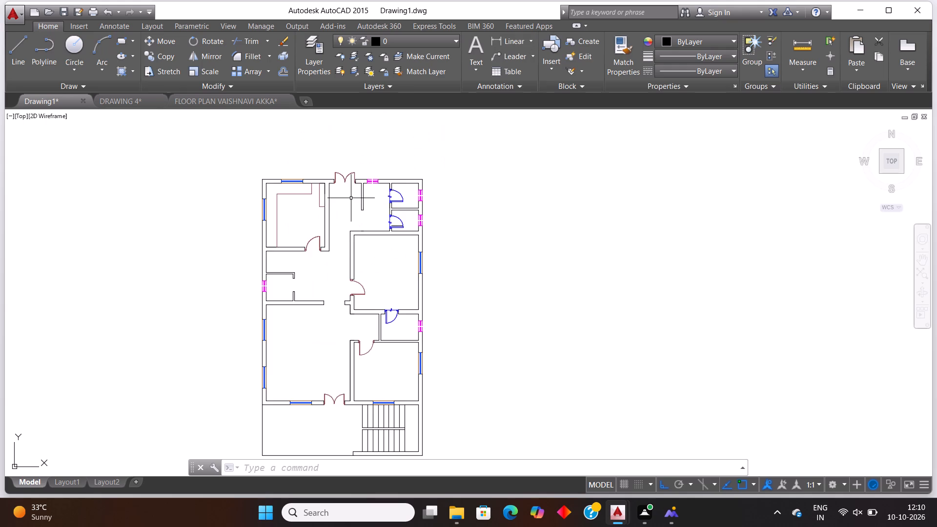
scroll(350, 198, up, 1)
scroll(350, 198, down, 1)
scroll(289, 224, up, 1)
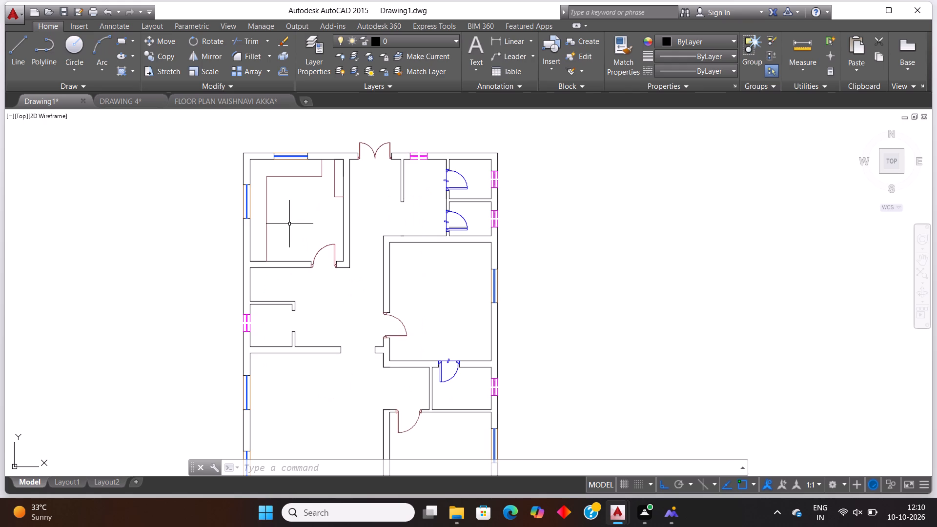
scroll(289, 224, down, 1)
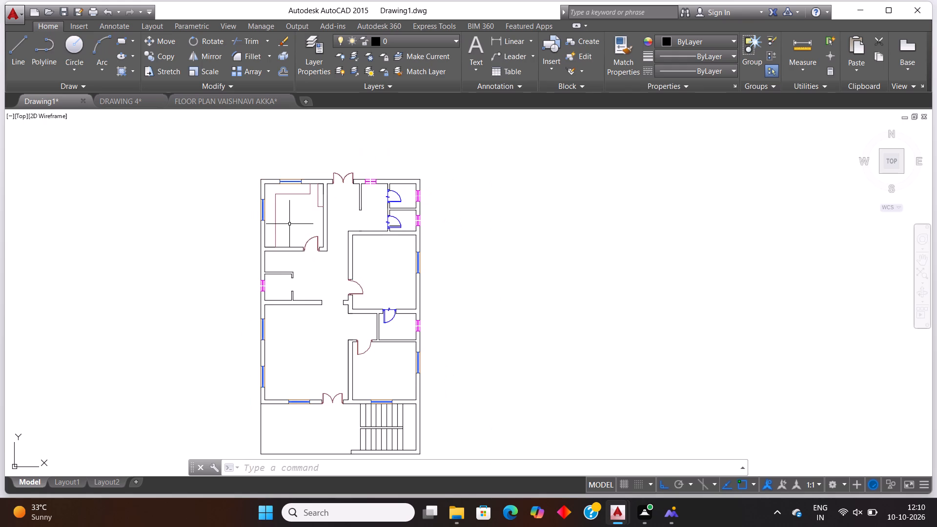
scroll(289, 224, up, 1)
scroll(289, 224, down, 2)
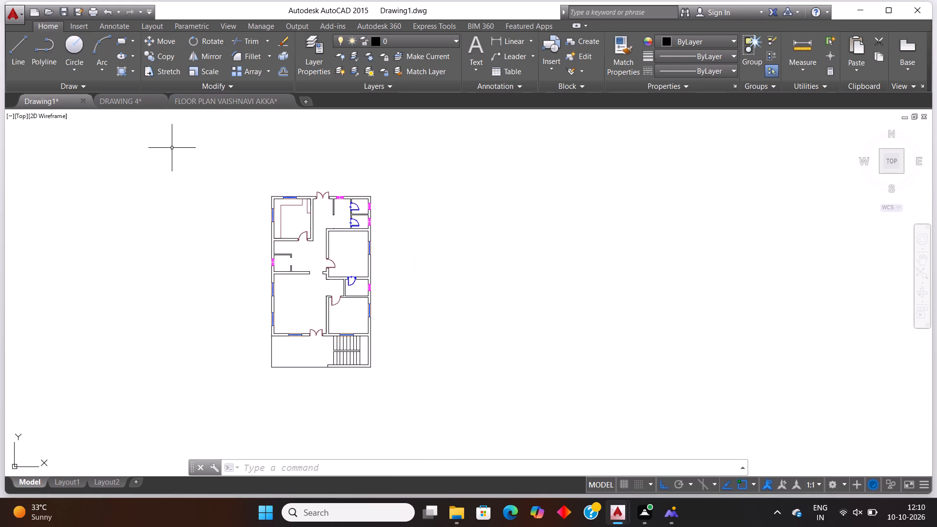
Copy the bed with side tables from the top-left bedroom of DRAWING 4 and paste it into Drawing1, right of the floor plan.
click(126, 102)
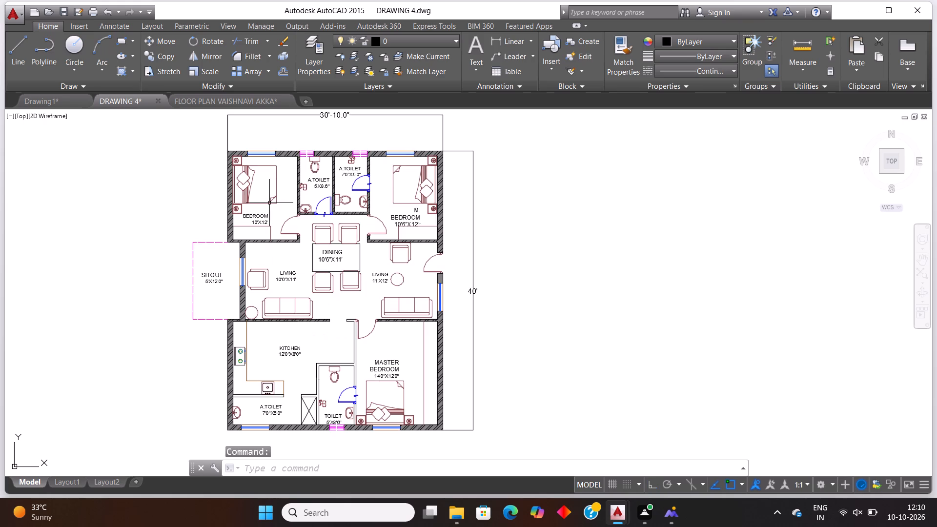
click(272, 197)
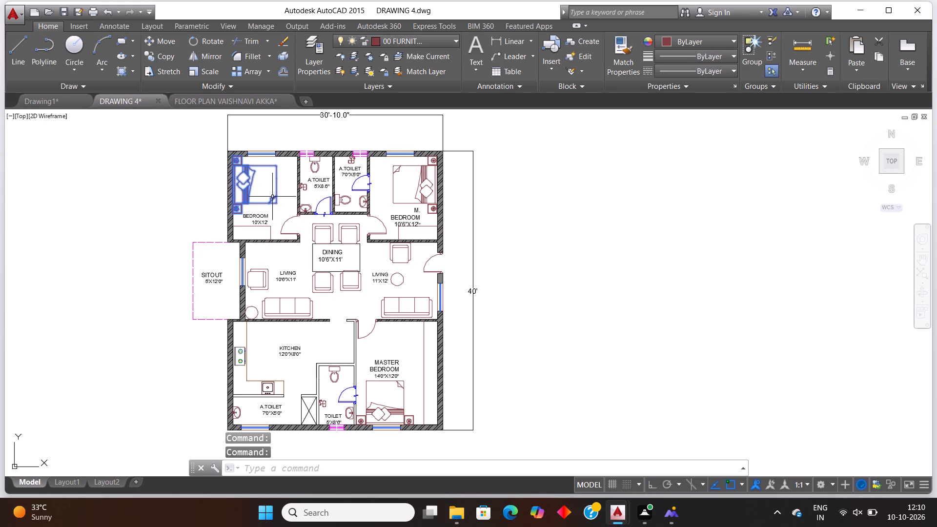
key(ctrl+c)
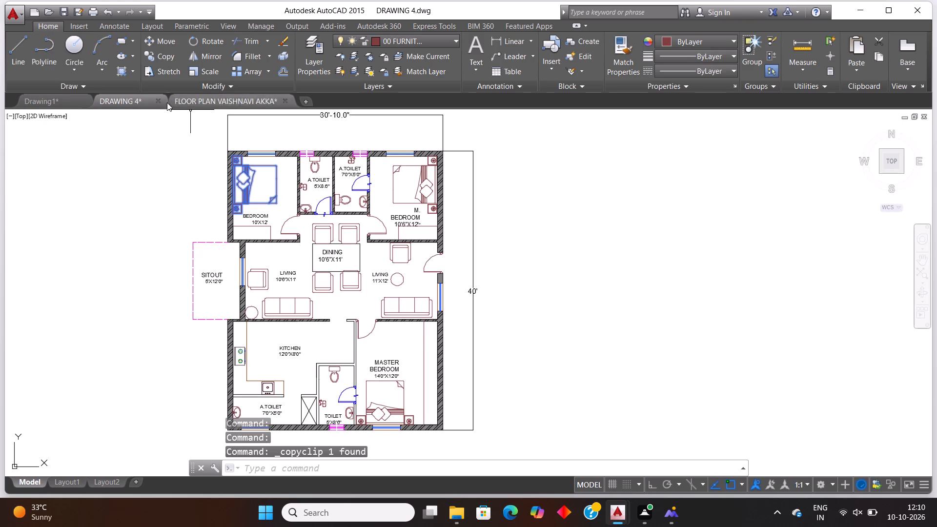
click(78, 97)
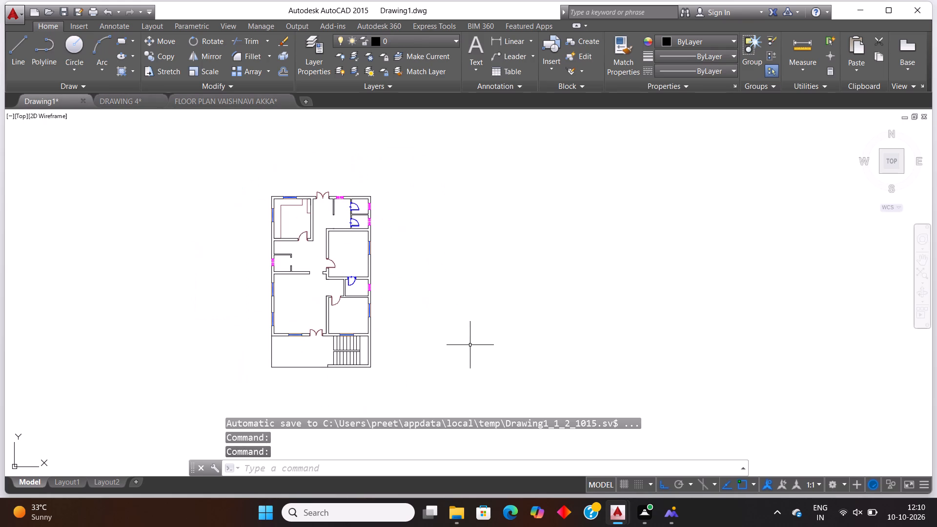
key(ctrl+v)
click(499, 241)
Copy the pasted bed and place a second one below and to the right of it, outside the plan.
click(531, 258)
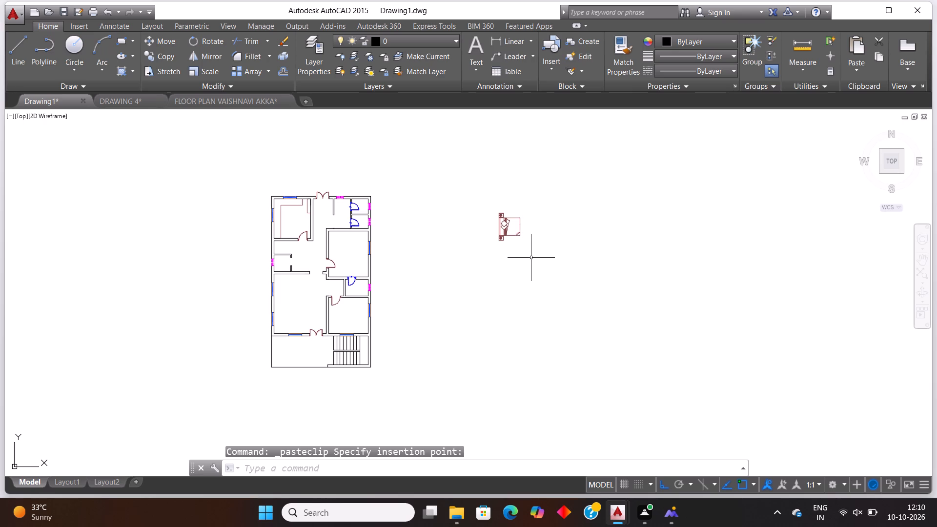
click(485, 194)
key(ctrl+c)
key(ctrl+v)
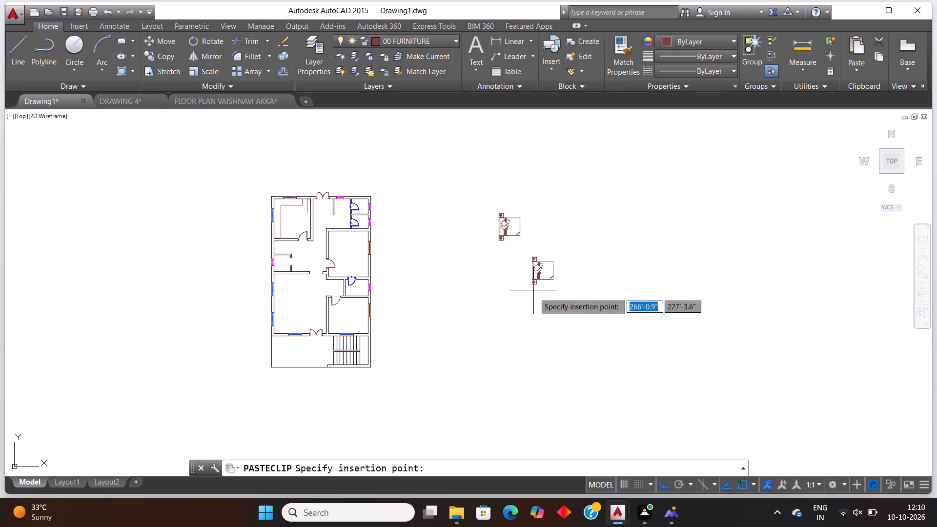
click(539, 311)
Mirror the second bed about a vertical line along its foot end, keeping the source object.
click(569, 320)
click(519, 264)
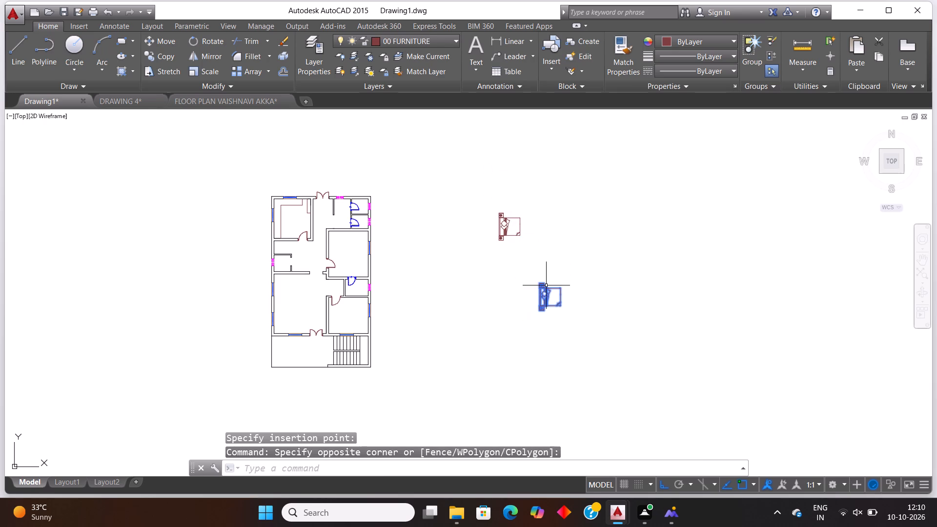
text(mi)
key(Return)
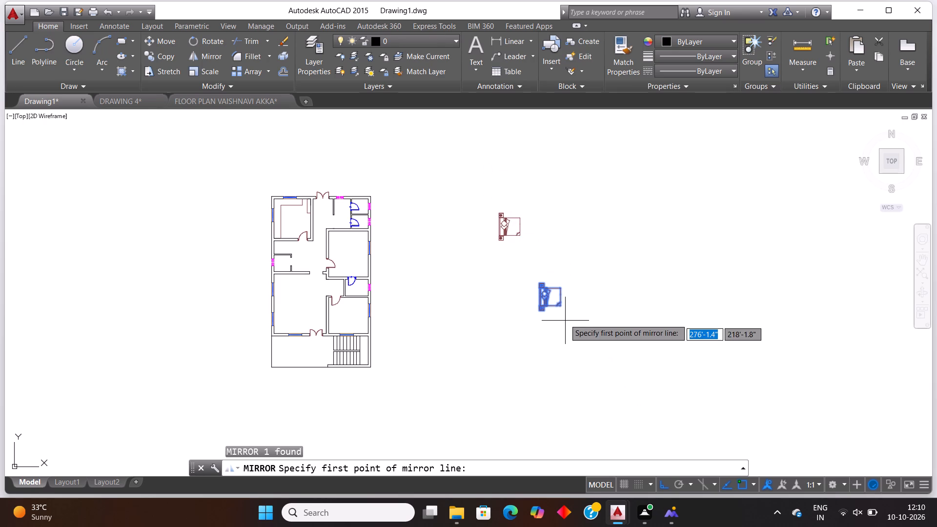
click(558, 296)
click(525, 349)
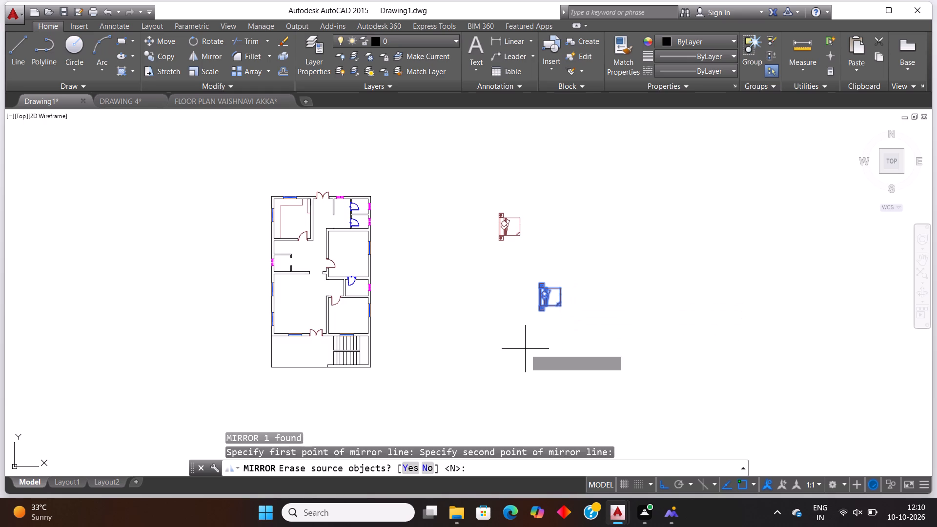
key(n)
key(Return)
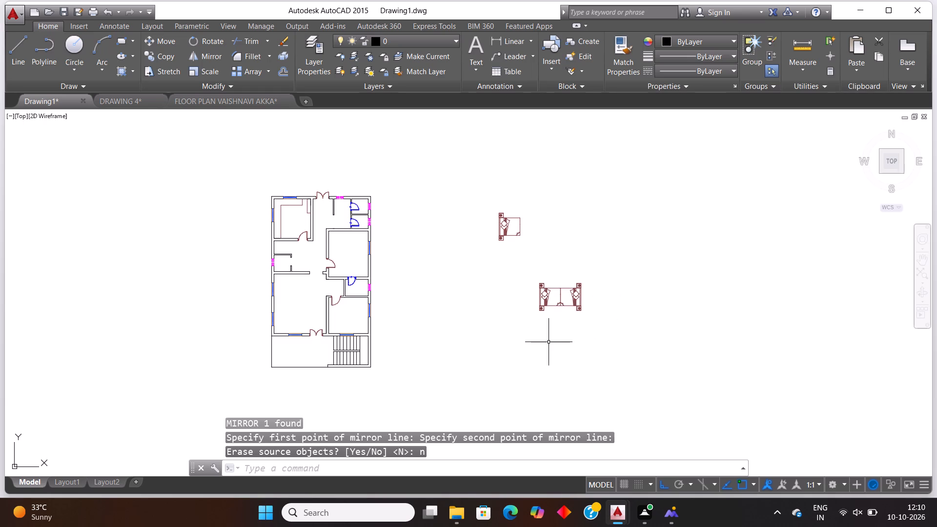
Move the mirrored bed into the lower right-hand room, with its headboard against the right exterior wall by the window.
click(583, 311)
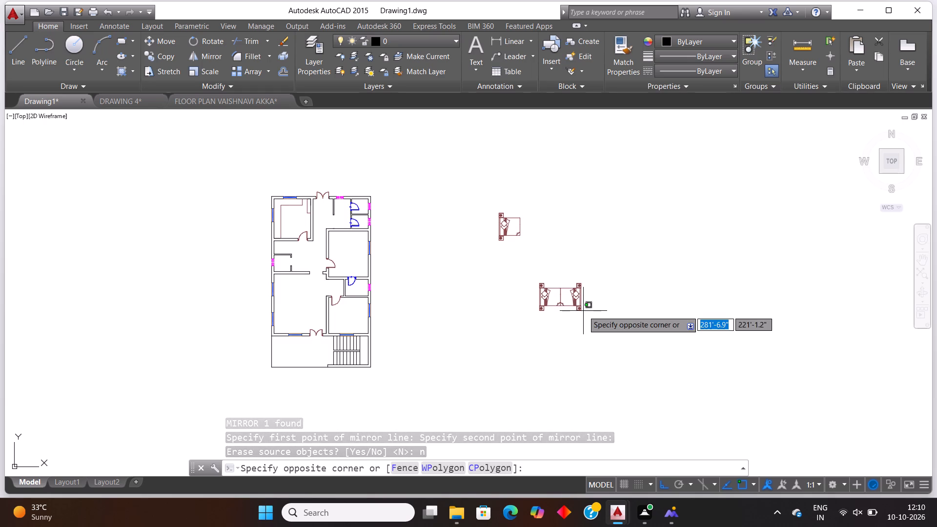
click(579, 303)
key(m)
key(Return)
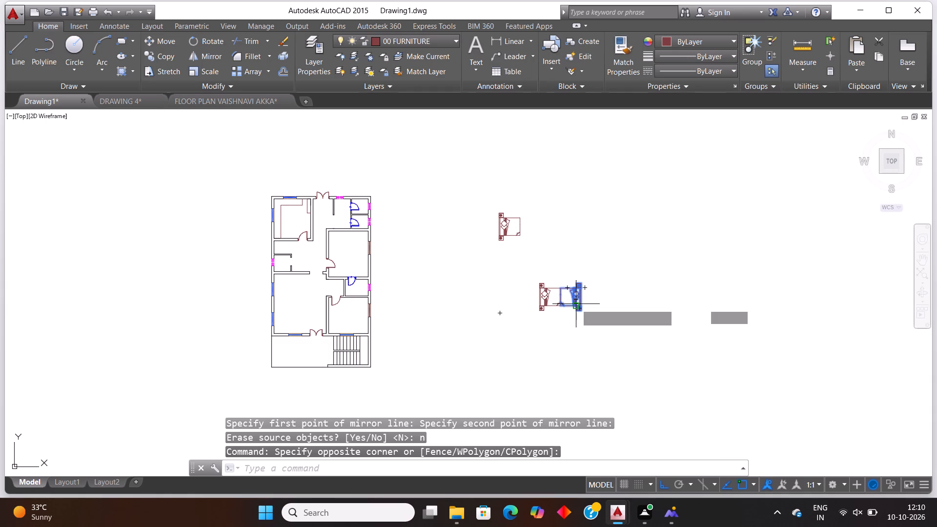
click(576, 304)
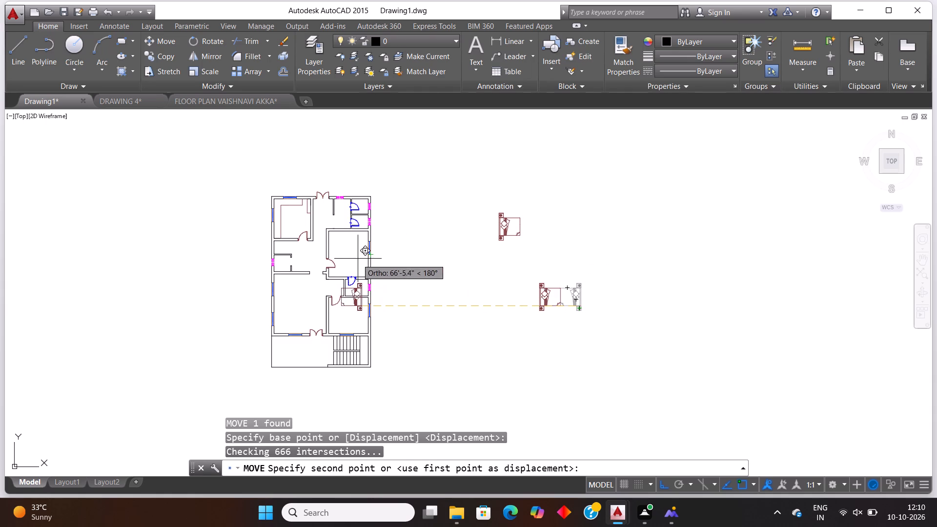
key(F8)
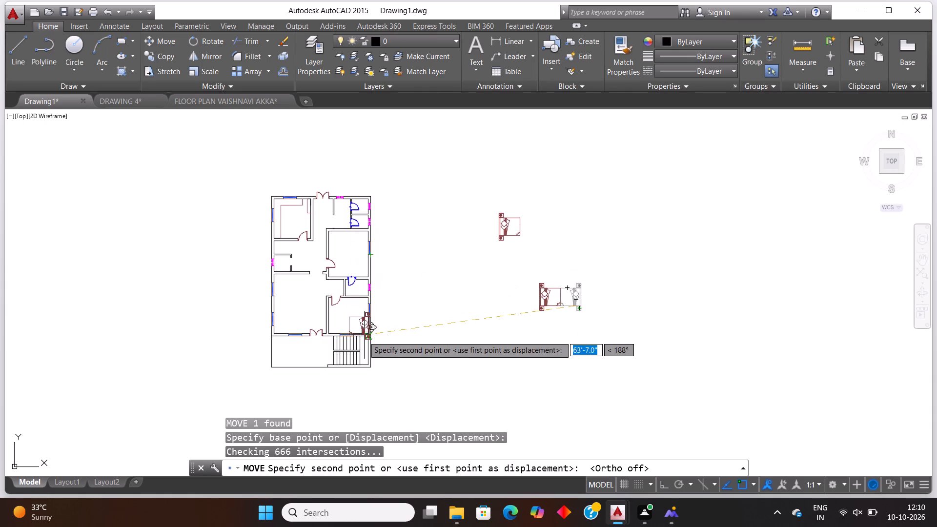
scroll(384, 337, up, 2)
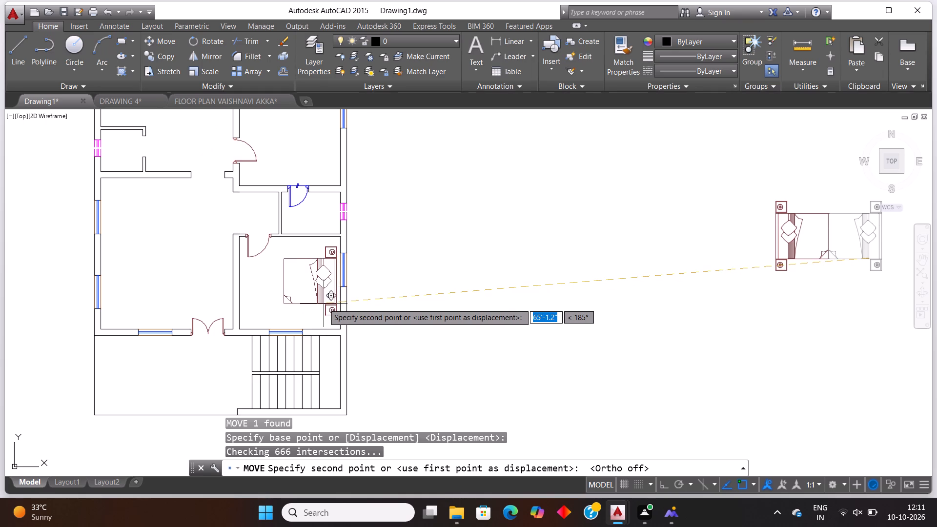
click(326, 303)
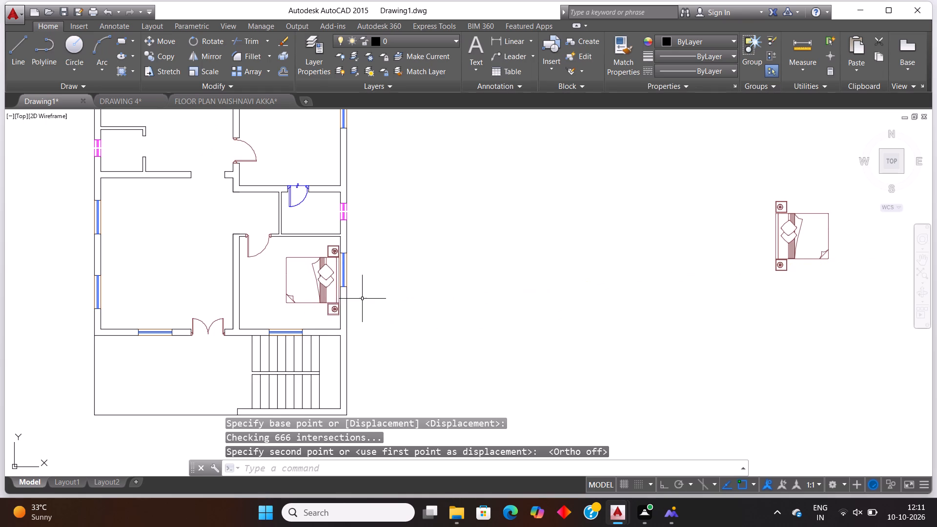
Rotate the first loose bed outside the plan 90 degrees clockwise so its headboard faces up.
scroll(348, 305, up, 1)
scroll(348, 305, down, 1)
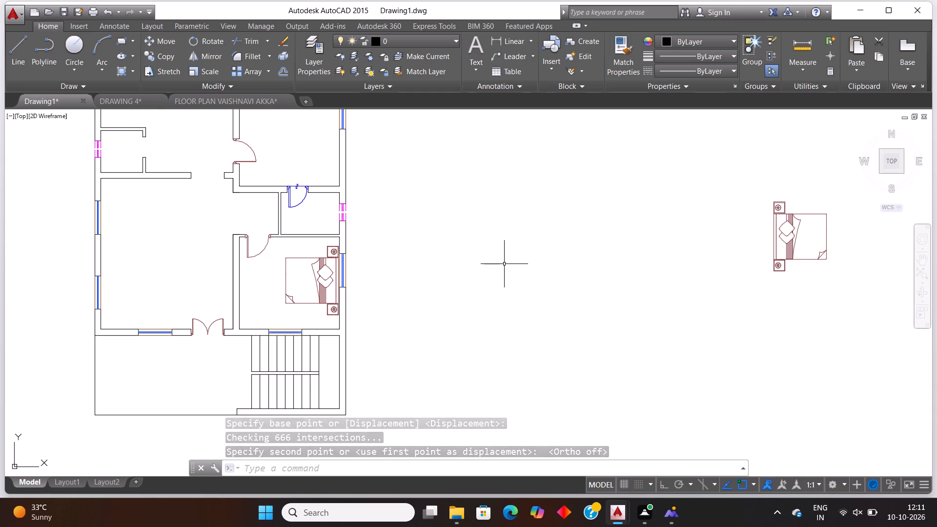
scroll(504, 264, down, 2)
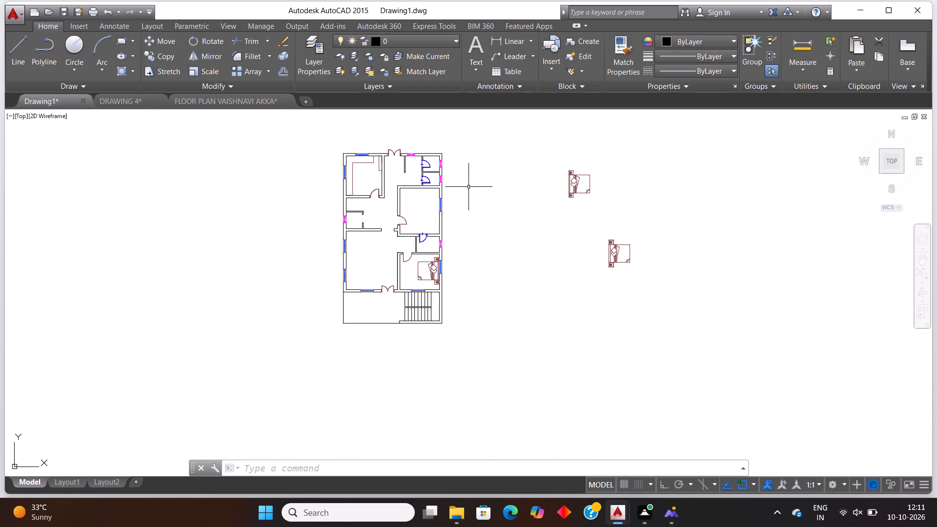
scroll(467, 186, up, 1)
scroll(559, 197, down, 1)
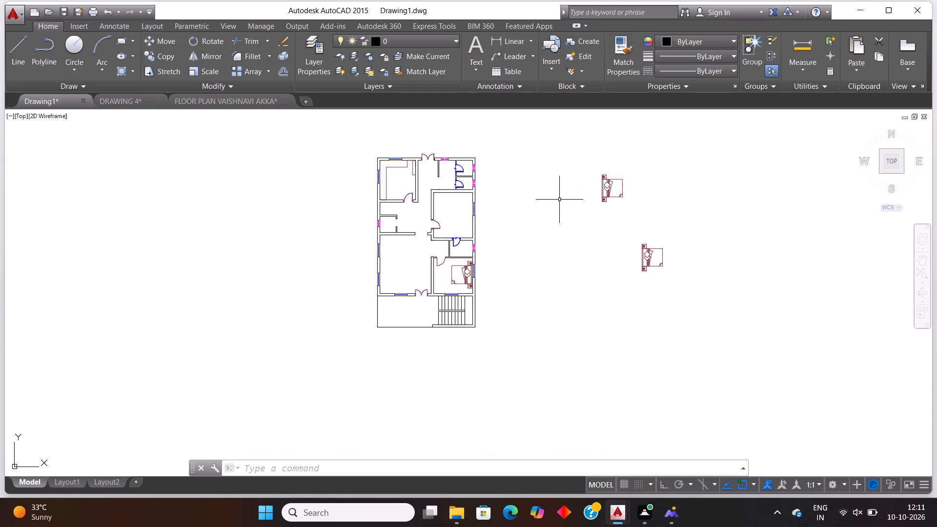
click(632, 206)
click(577, 151)
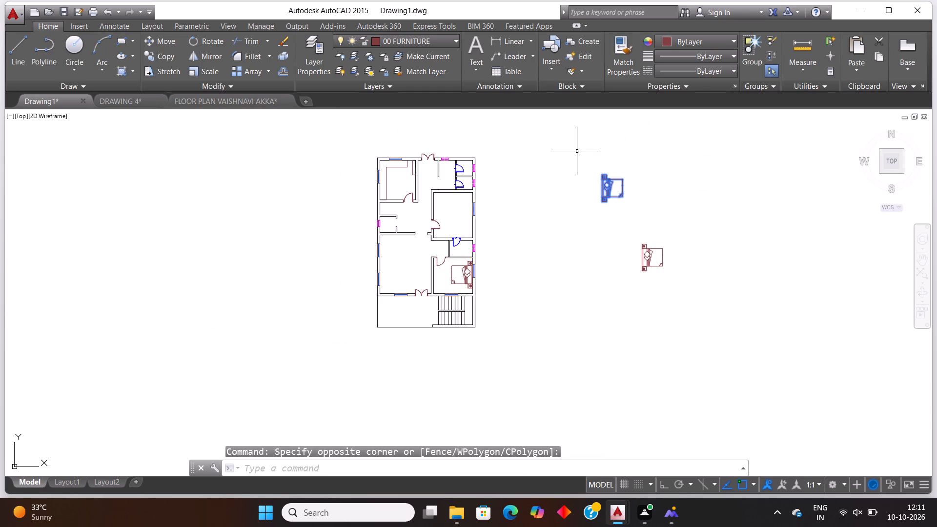
text(ro)
key(Return)
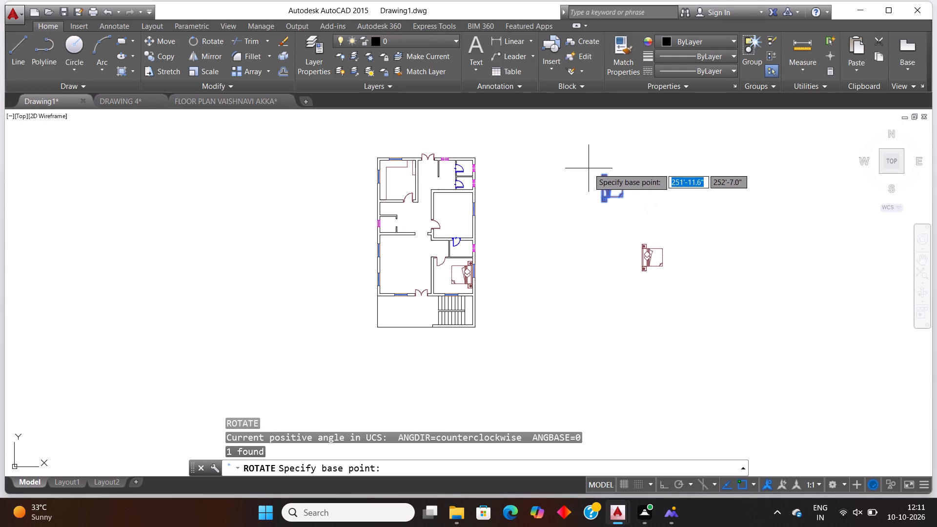
click(599, 175)
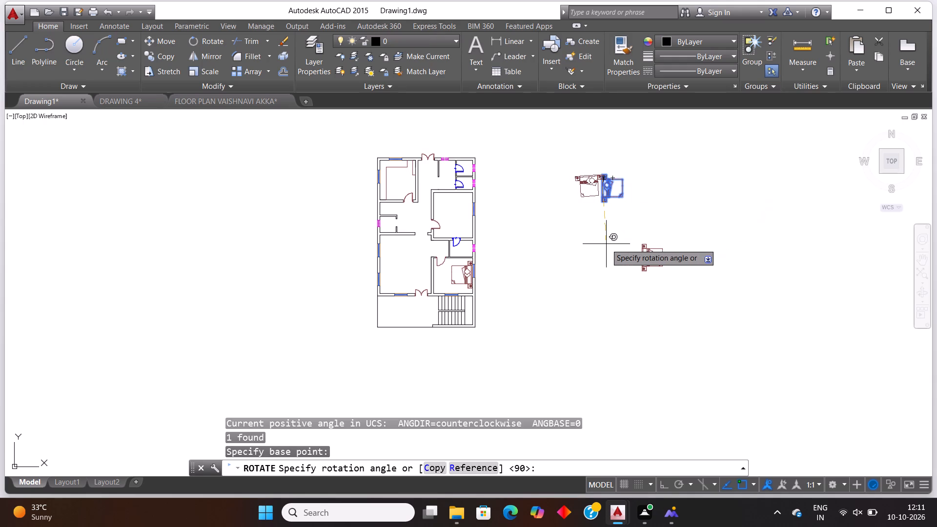
key(F8)
click(603, 243)
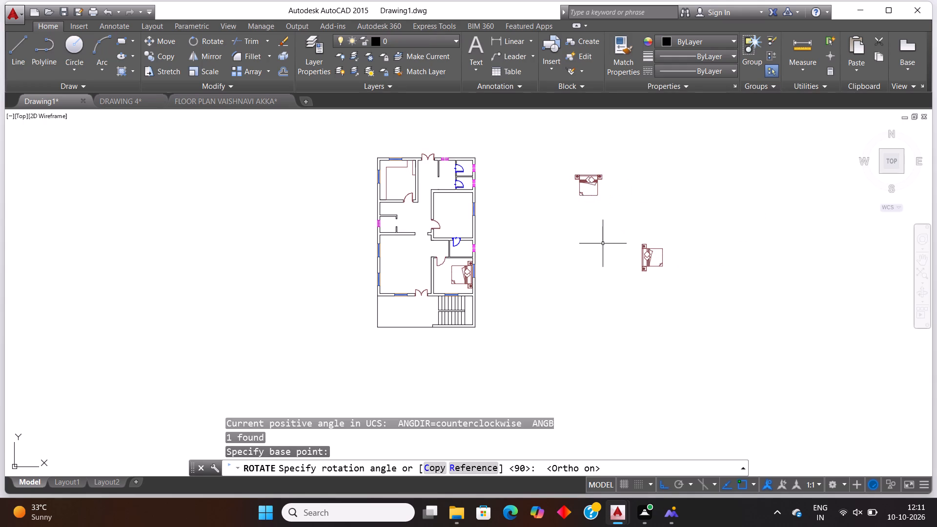
Move the rotated bed into the upper large right-hand room, with its headboard against the room's top wall.
click(603, 243)
click(584, 164)
key(m)
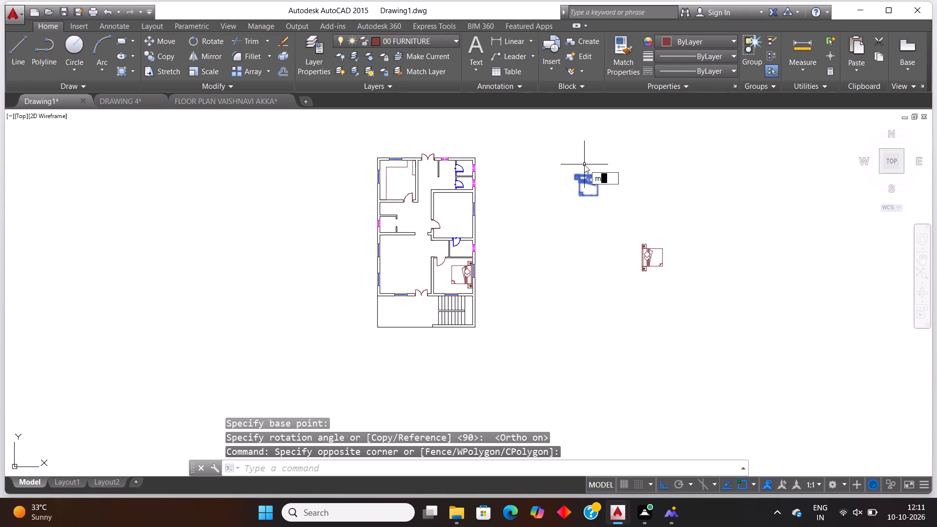
key(Return)
click(582, 172)
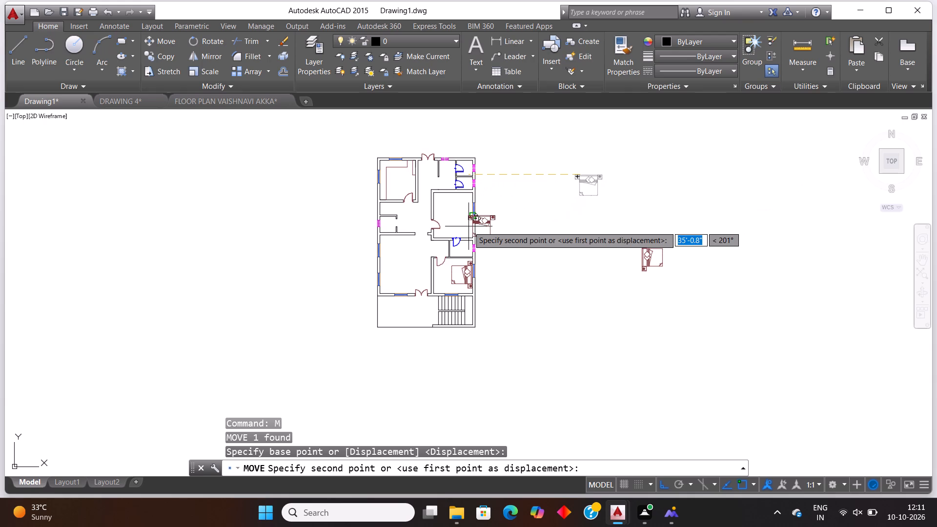
key(F8)
scroll(419, 207, up, 1)
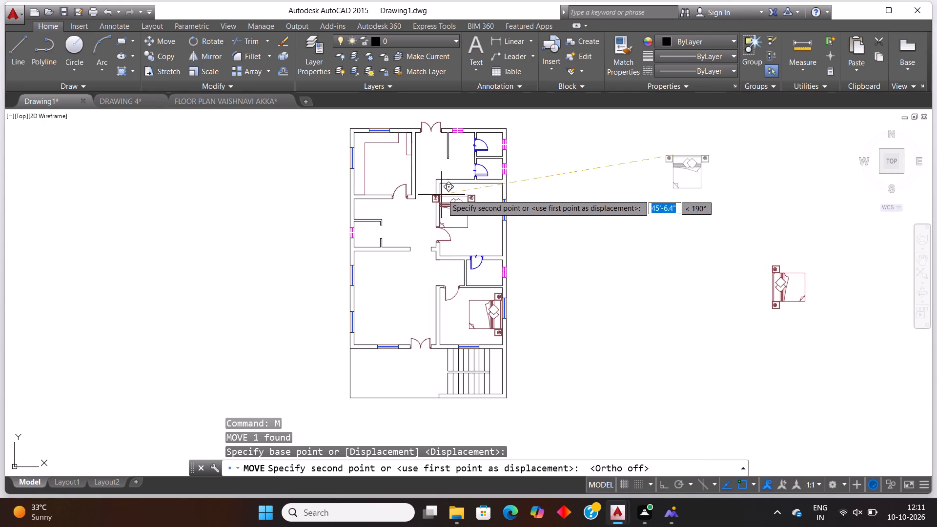
scroll(446, 192, up, 2)
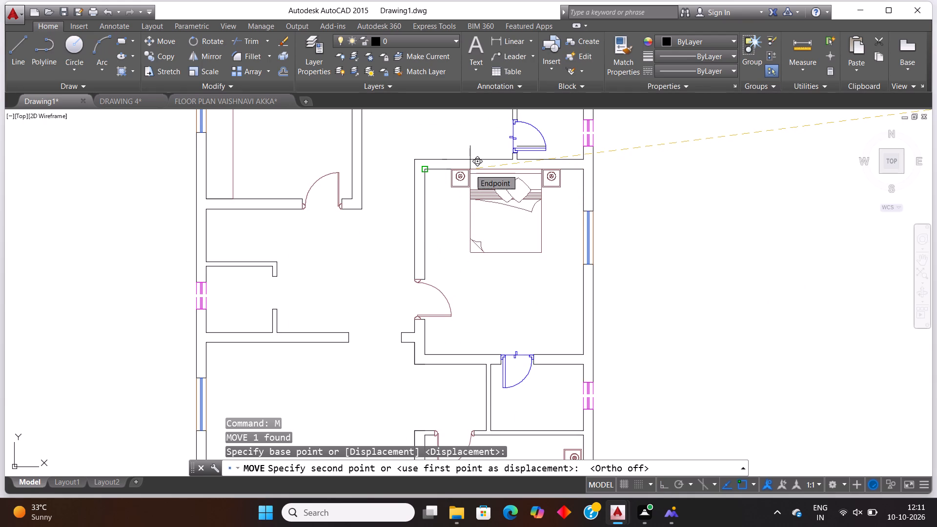
click(470, 169)
Shift the rotated bed to the right along the top wall so both side tables lie inside the room.
drag(488, 194, 519, 194)
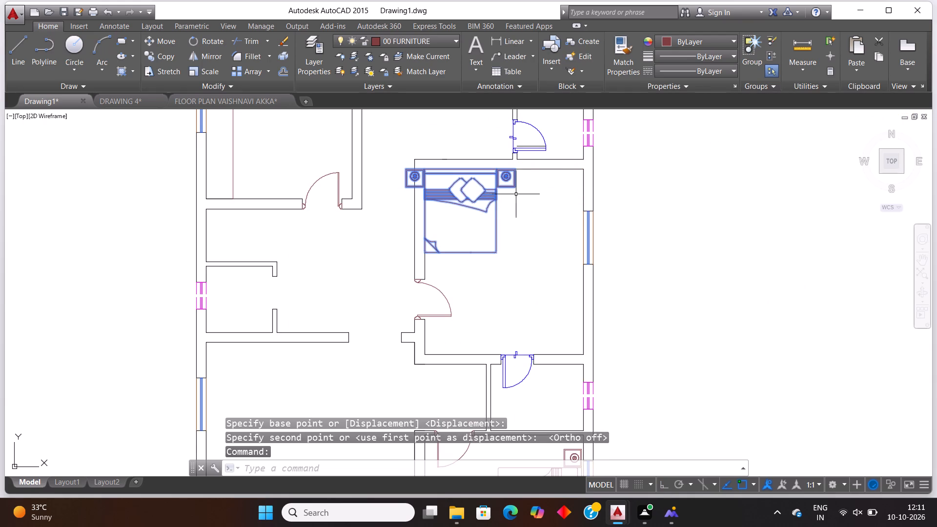
drag(519, 194, 529, 194)
drag(493, 186, 543, 186)
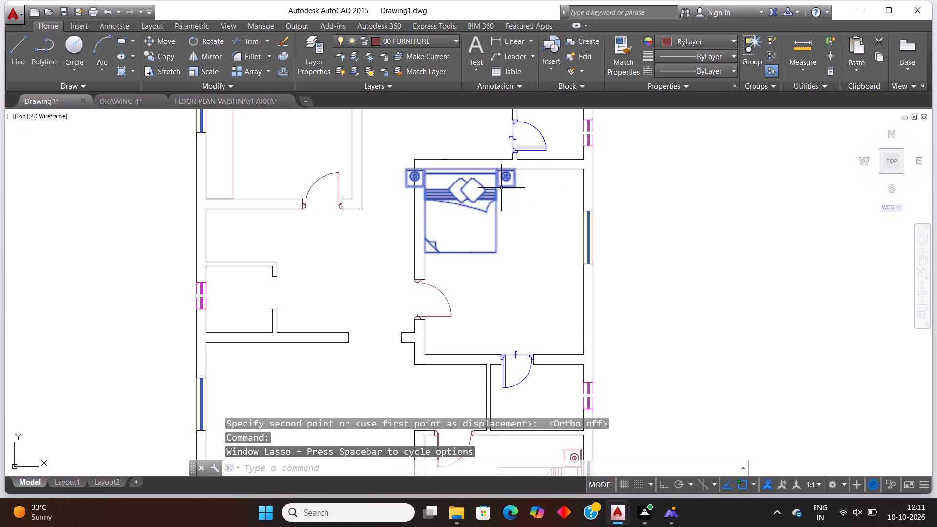
drag(501, 188, 543, 190)
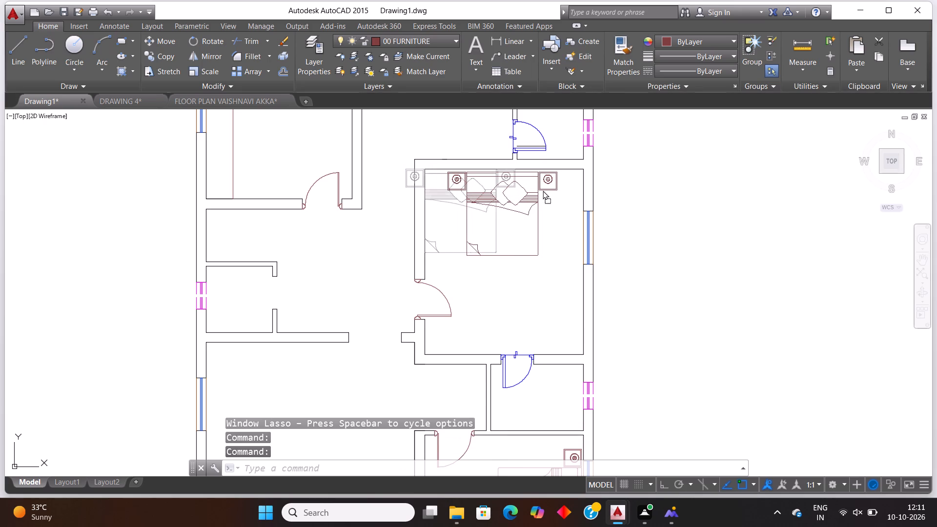
Nudge the bed in the upper large right-hand room so its side tables sit near the room's top wall.
drag(543, 190, 542, 187)
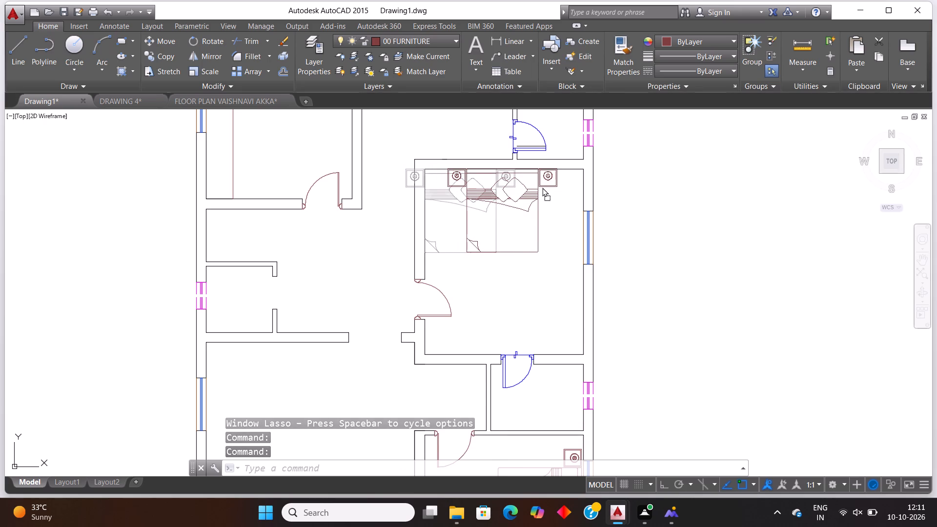
drag(542, 187, 542, 189)
Copy the three-seat sofa from the 10'6"x11' living room in DRAWING 4 and paste it outside the plan in Drawing1.
scroll(576, 264, down, 2)
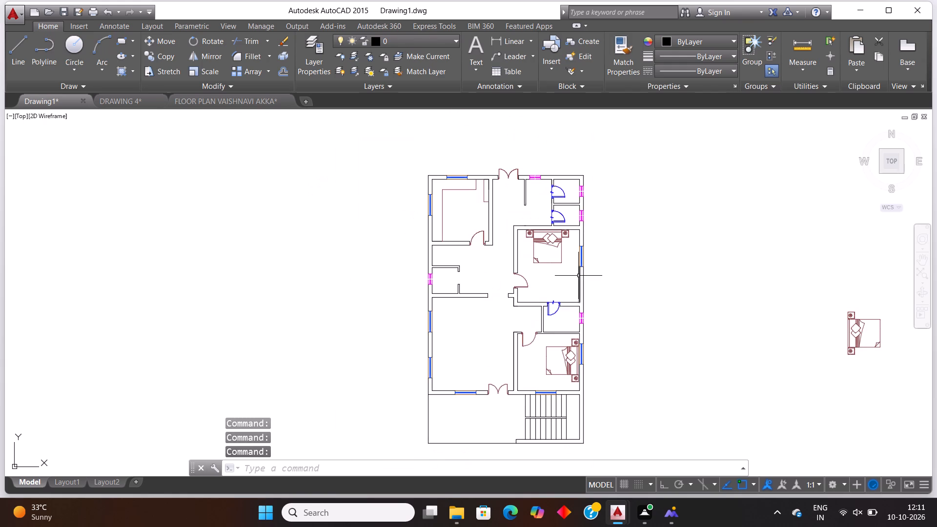
scroll(578, 276, down, 1)
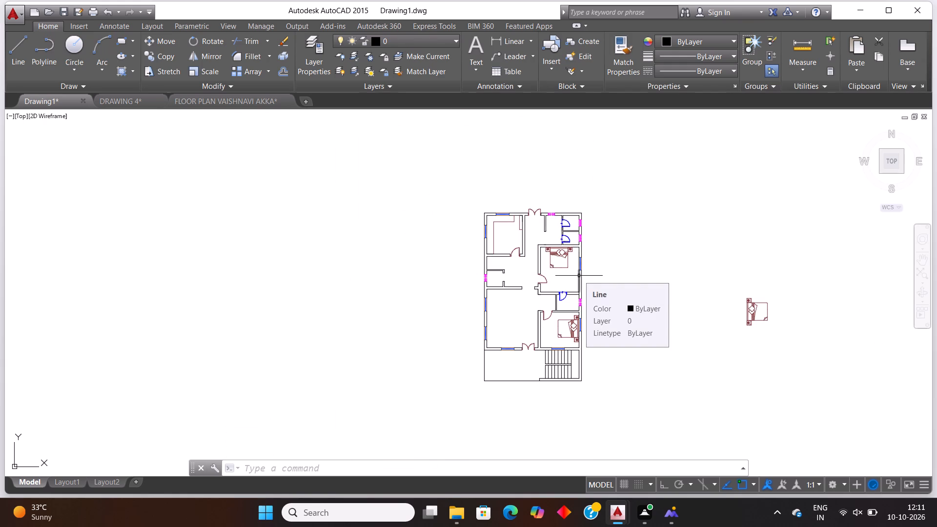
scroll(550, 315, down, 1)
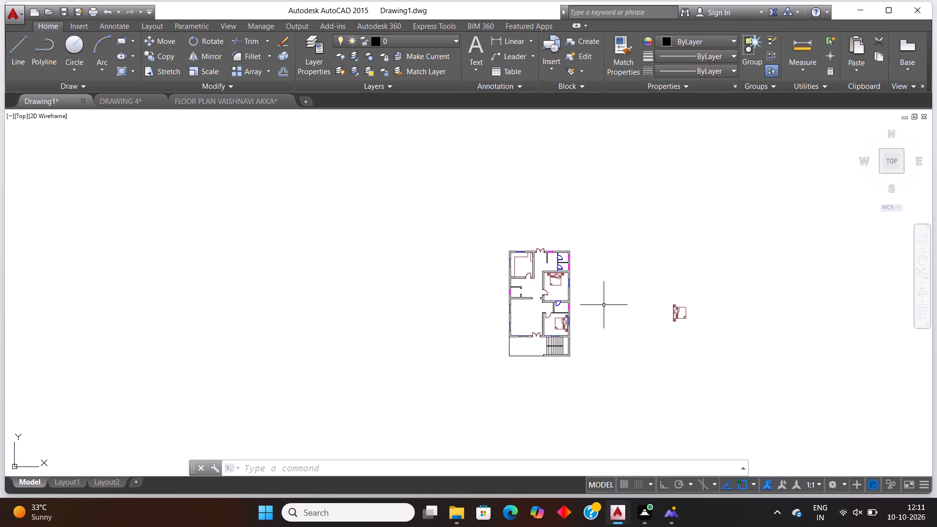
scroll(604, 305, up, 2)
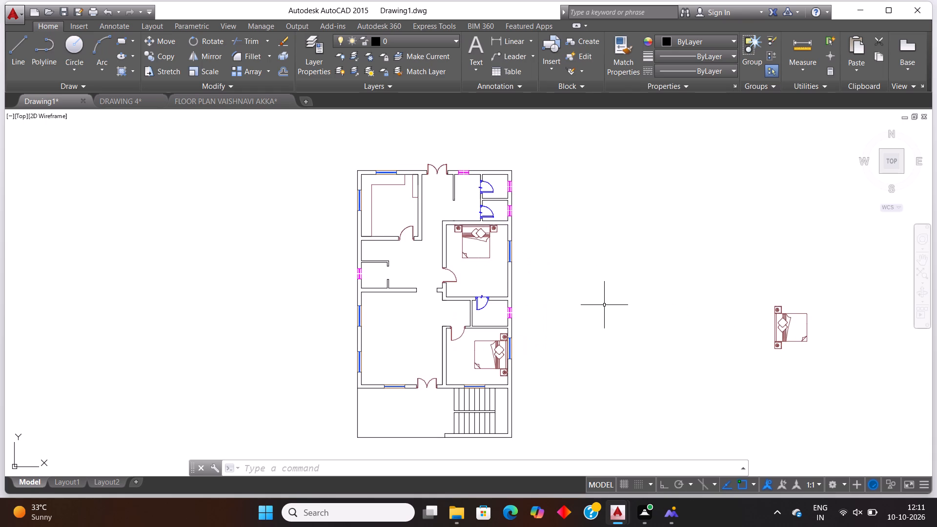
scroll(610, 302, down, 1)
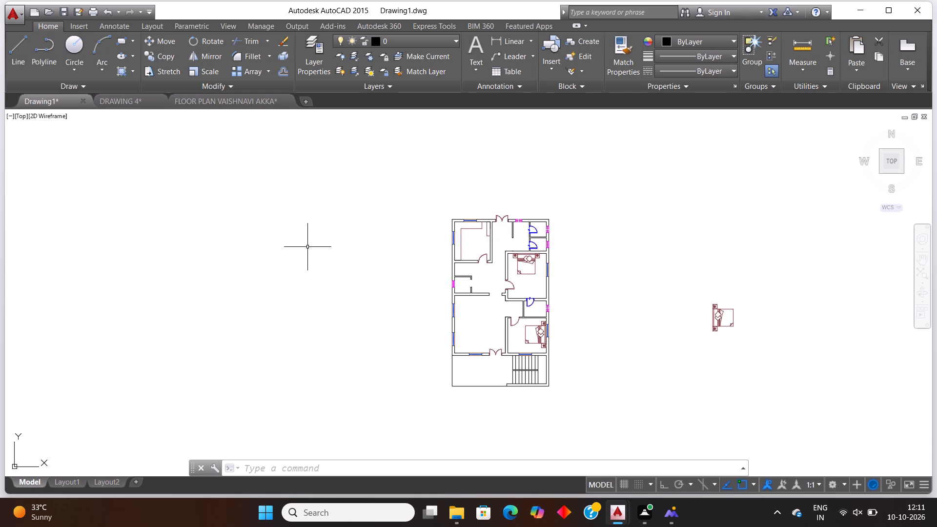
click(112, 100)
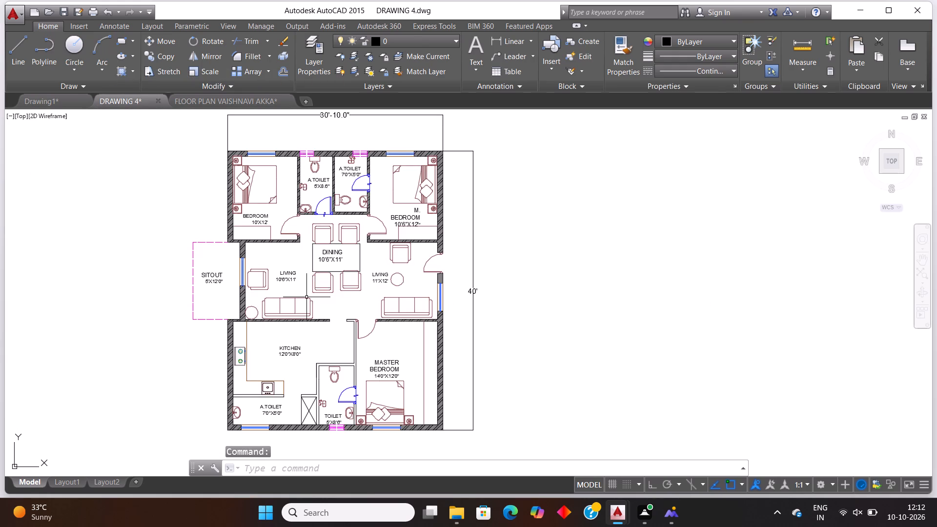
click(306, 297)
key(ctrl+c)
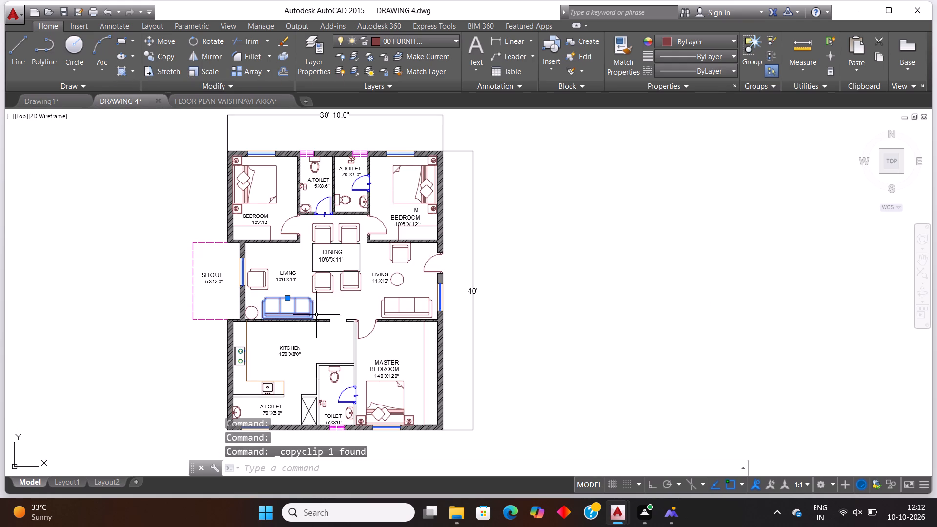
click(62, 104)
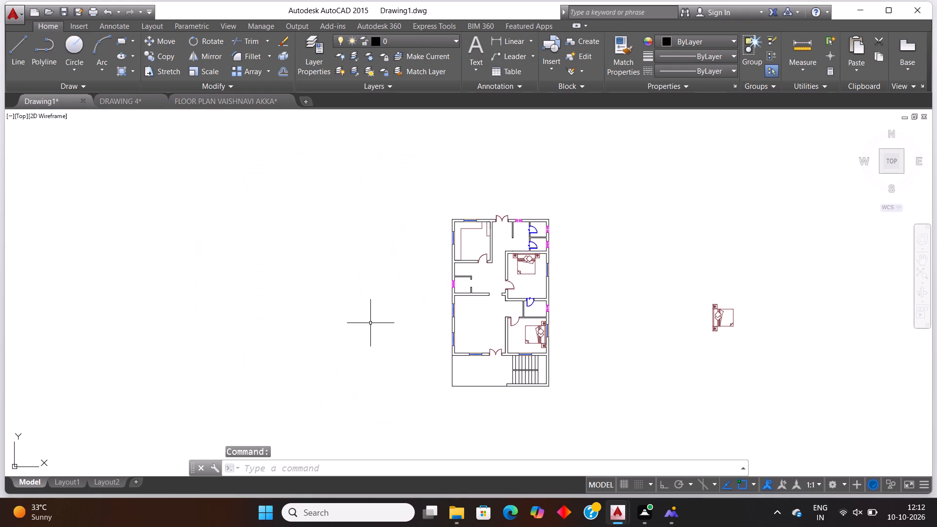
key(ctrl+v)
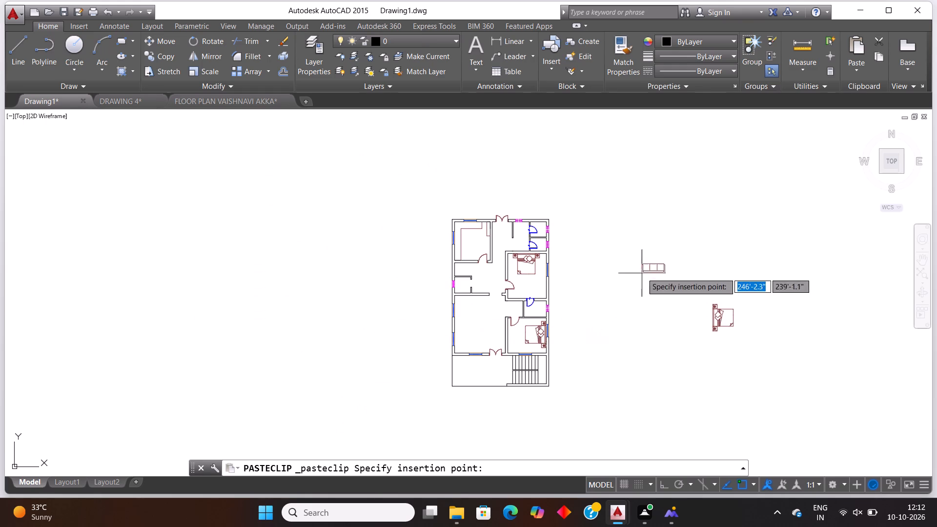
click(617, 261)
Rotate the pasted sofa outside the plan 180 degrees so its backrest faces up.
scroll(649, 280, up, 1)
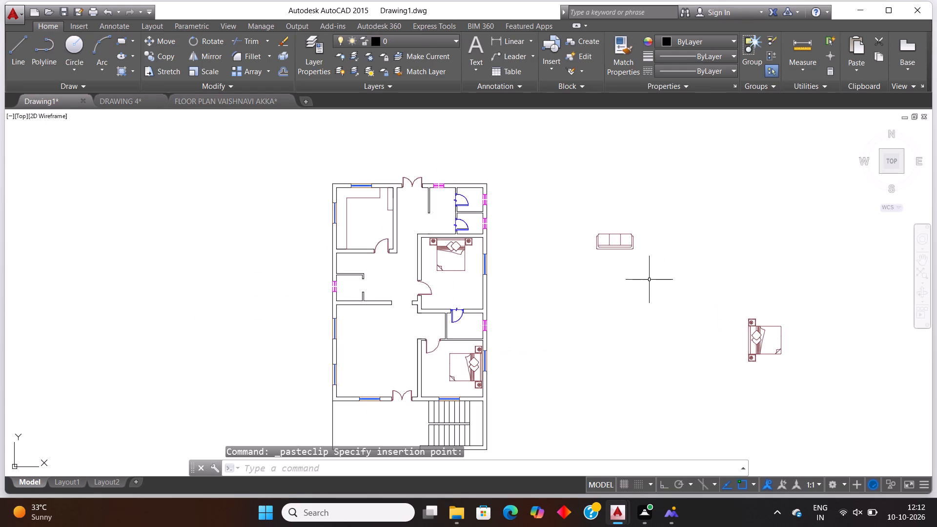
click(652, 279)
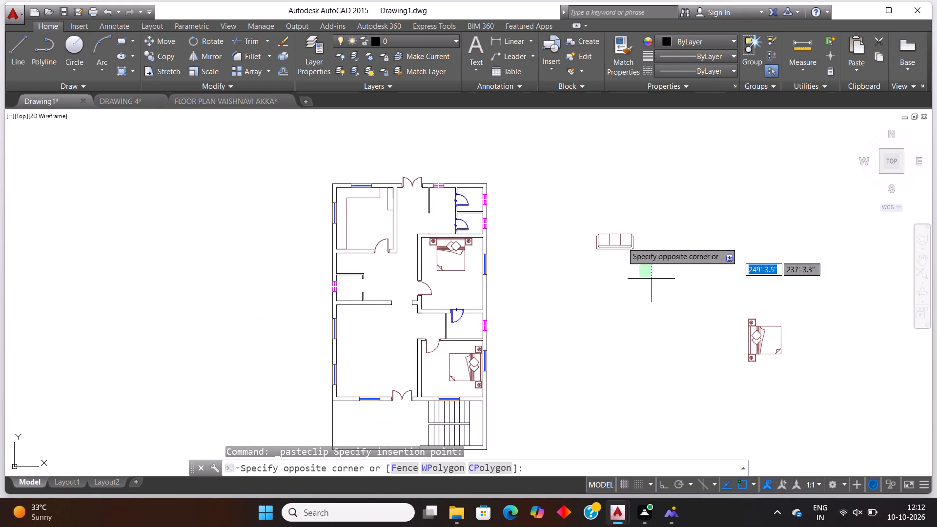
click(595, 204)
text(ro)
key(Return)
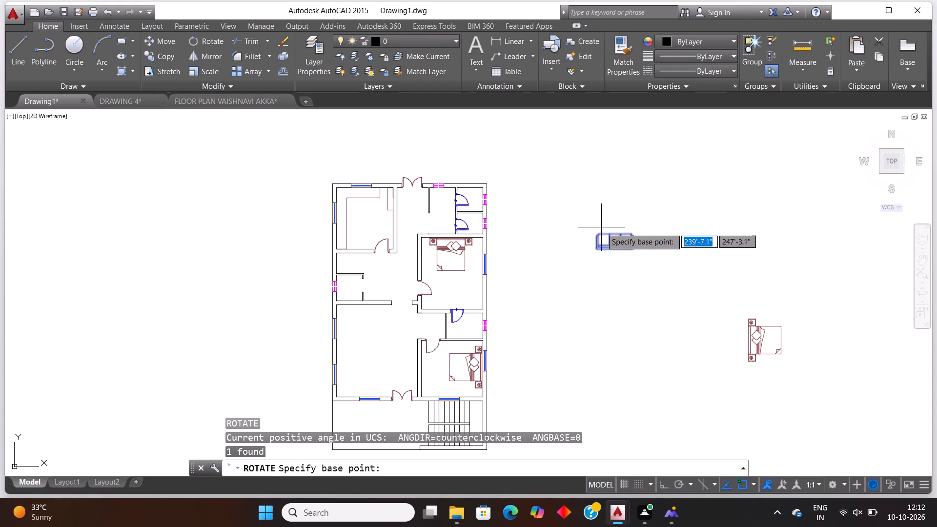
click(597, 234)
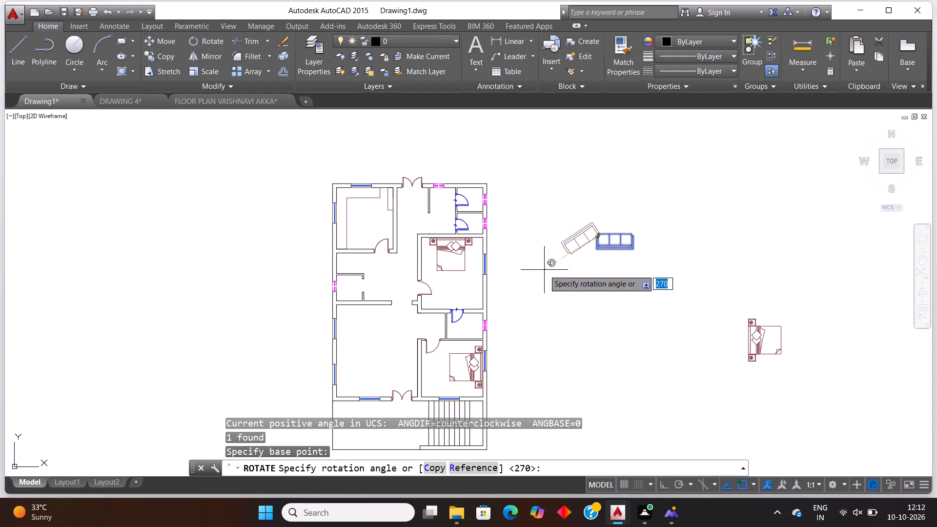
click(536, 240)
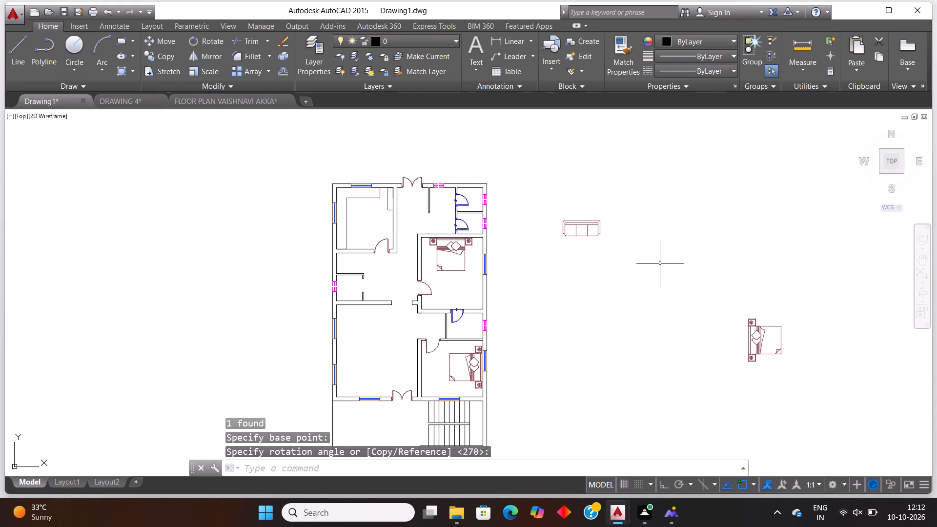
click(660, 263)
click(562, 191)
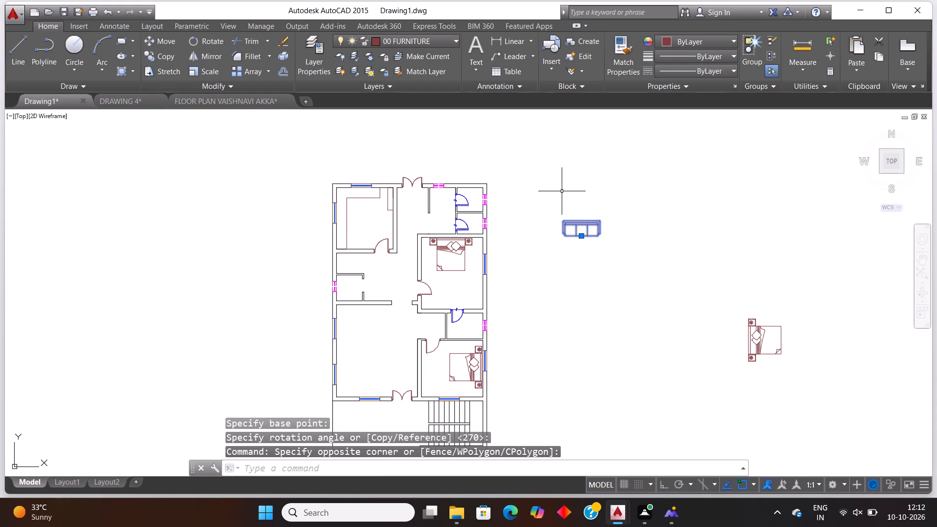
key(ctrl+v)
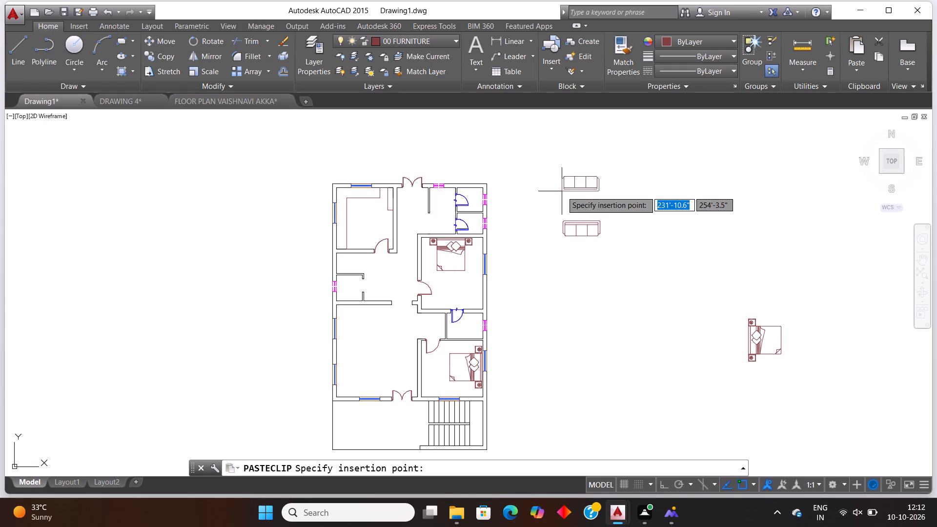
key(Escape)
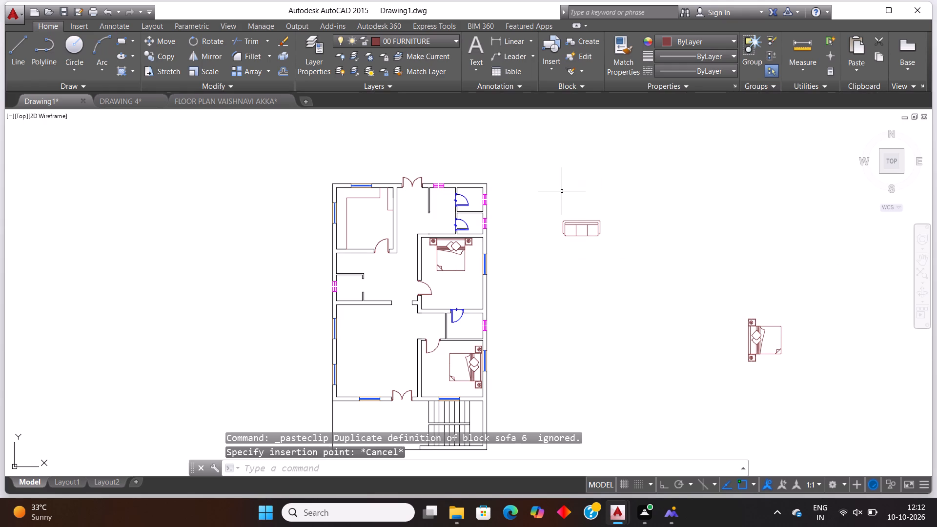
Copy the rotated sofa into the large lower left-hand room of the plan, just below the room's top wall.
click(562, 191)
click(582, 259)
click(628, 267)
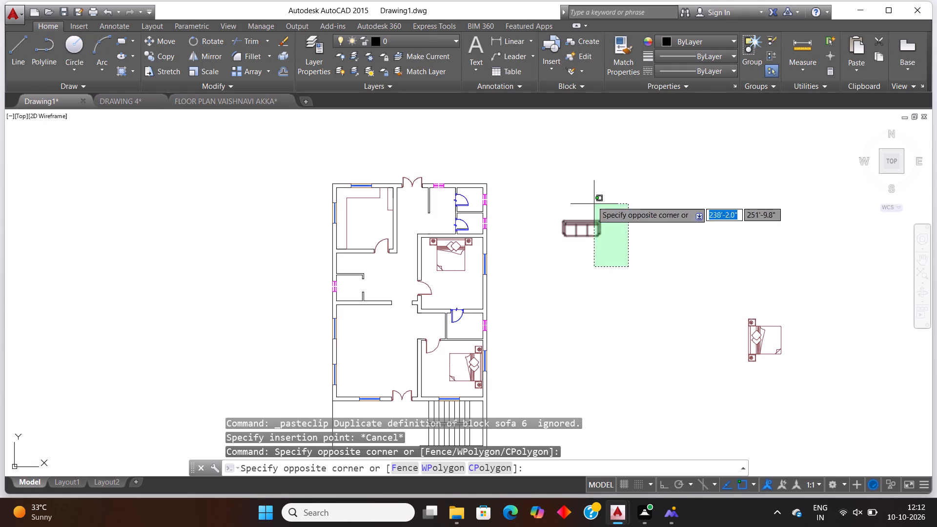
click(592, 201)
key(ctrl+c)
key(ctrl+v)
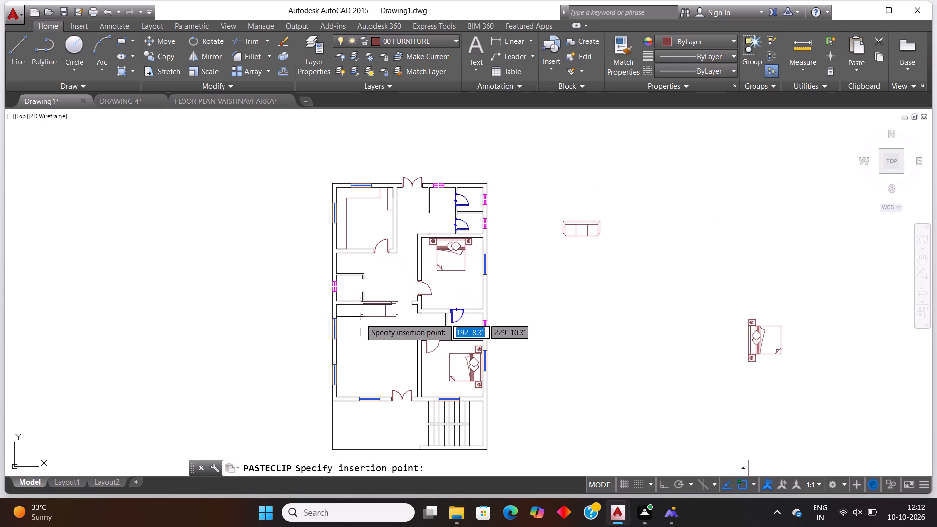
scroll(345, 335, up, 2)
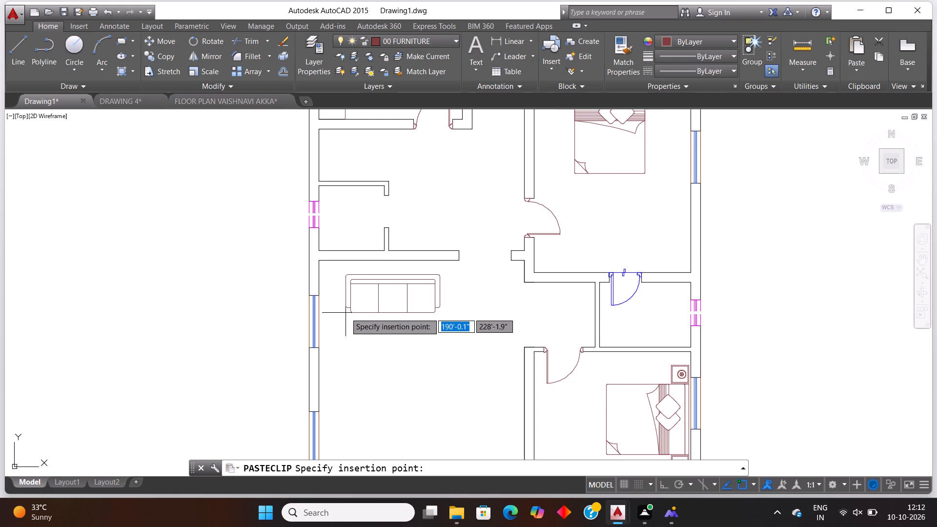
click(346, 313)
Rotate the sofa outside the plan 90 degrees counterclockwise so its backrest faces left.
scroll(473, 288, down, 2)
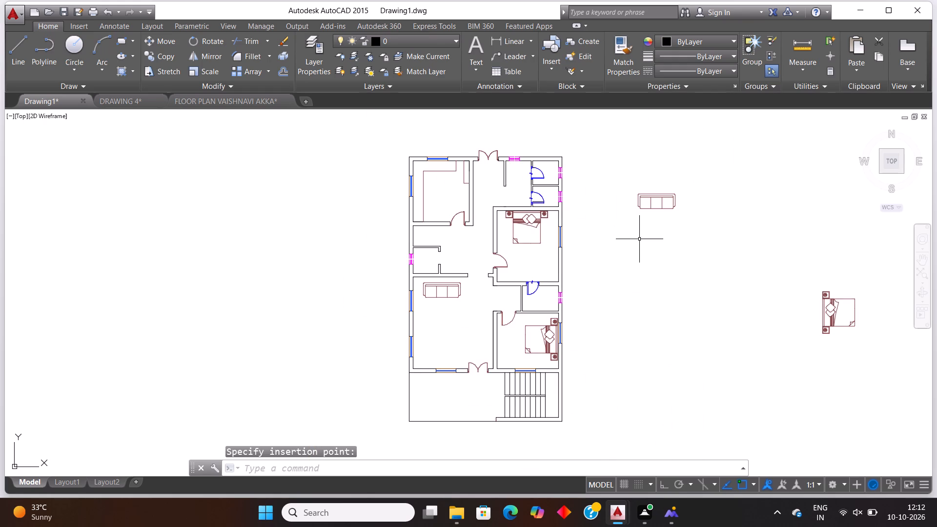
scroll(640, 239, down, 1)
scroll(658, 228, up, 2)
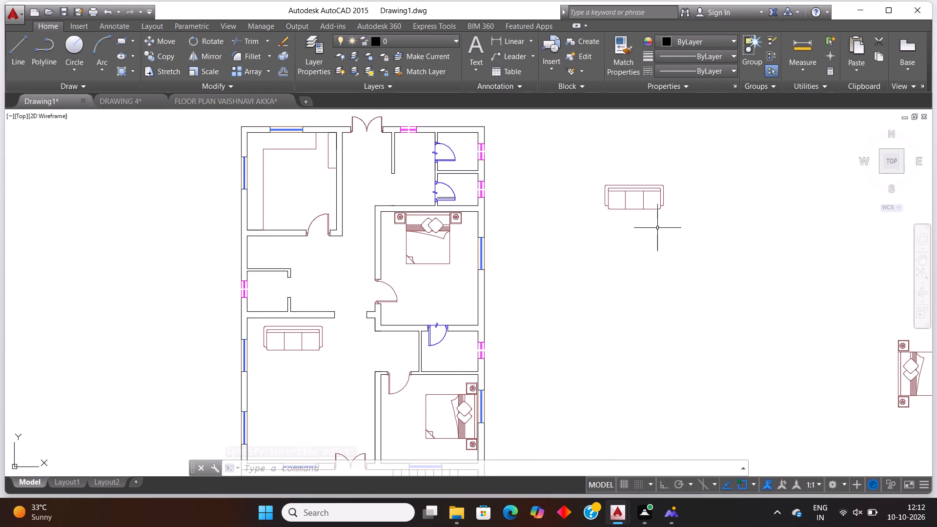
click(678, 247)
click(585, 179)
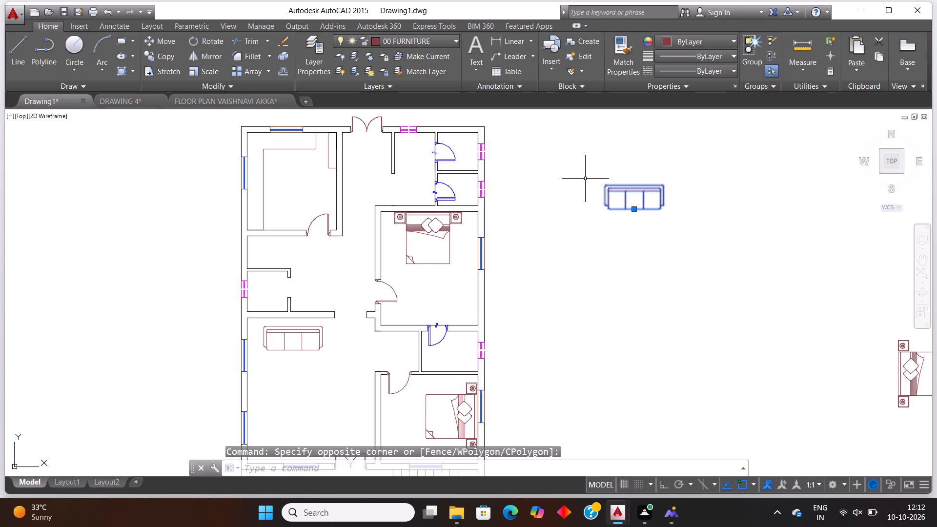
text(ro)
key(Return)
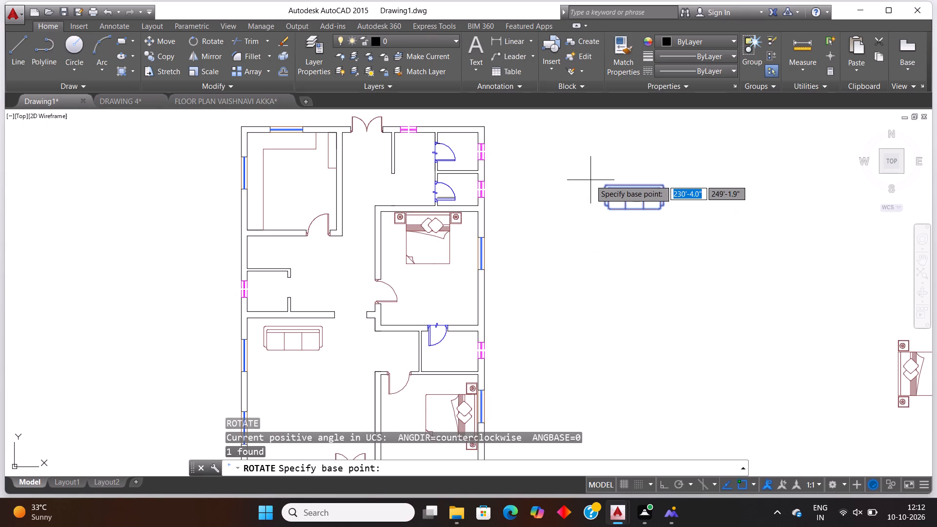
click(604, 190)
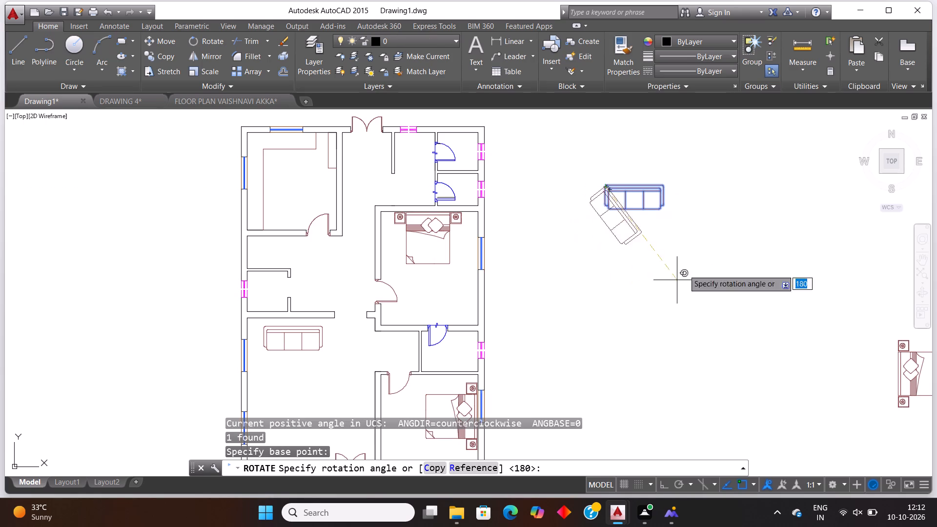
click(603, 149)
Copy the vertical sofa into the large lower left-hand room, directly below the first sofa's left end to form an L-shaped seating group.
click(653, 200)
click(596, 158)
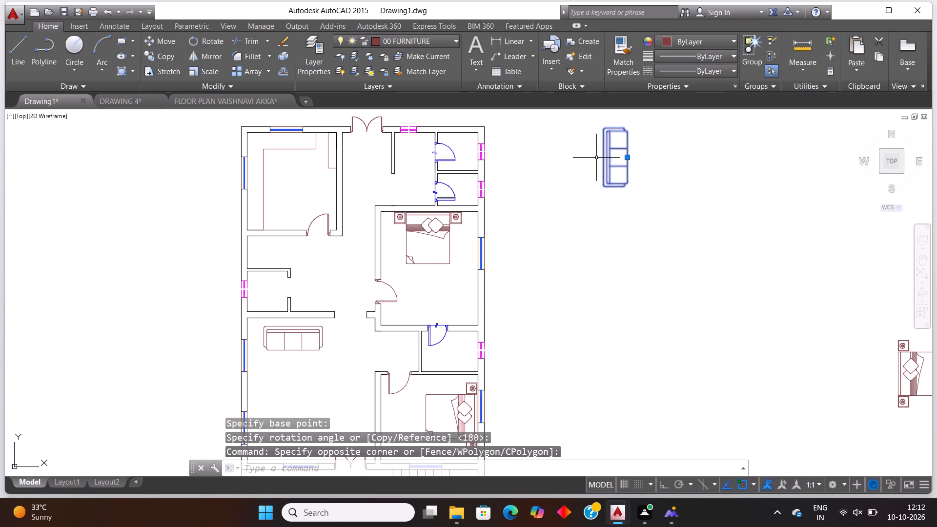
key(ctrl+c)
key(ctrl+v)
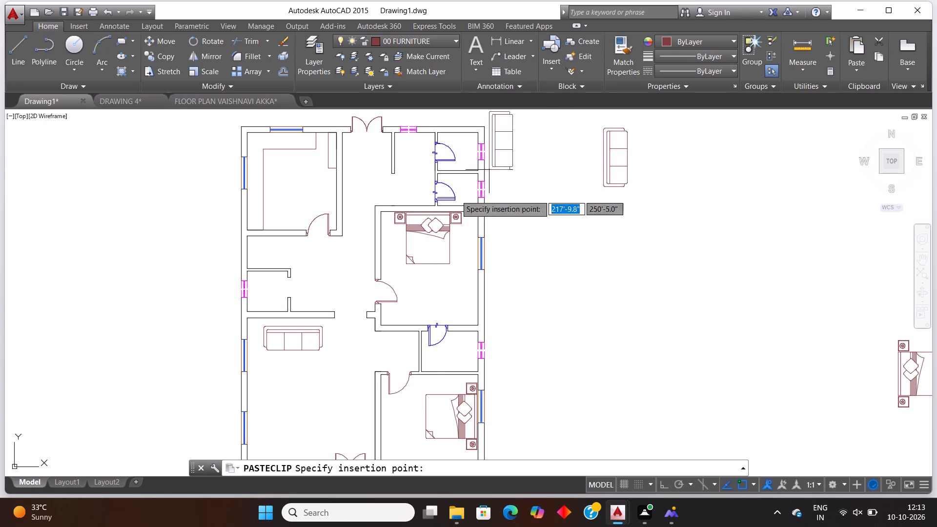
click(263, 409)
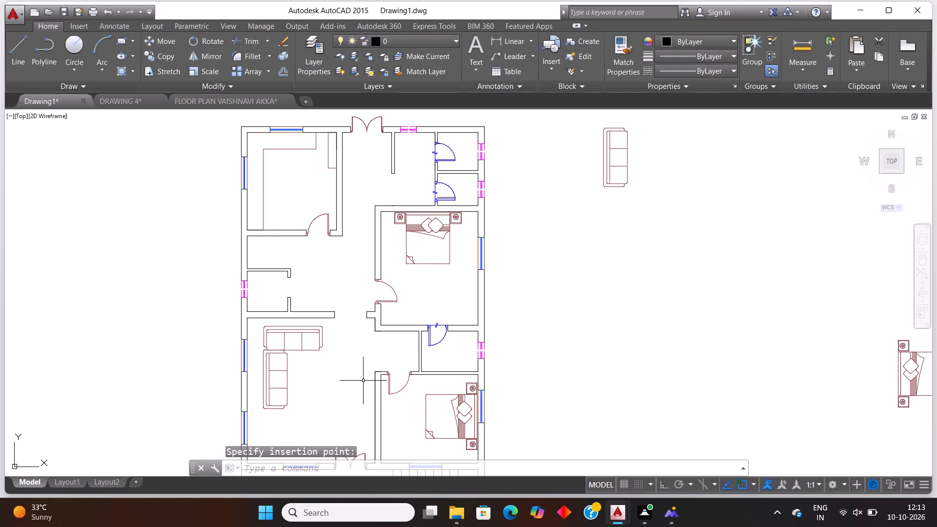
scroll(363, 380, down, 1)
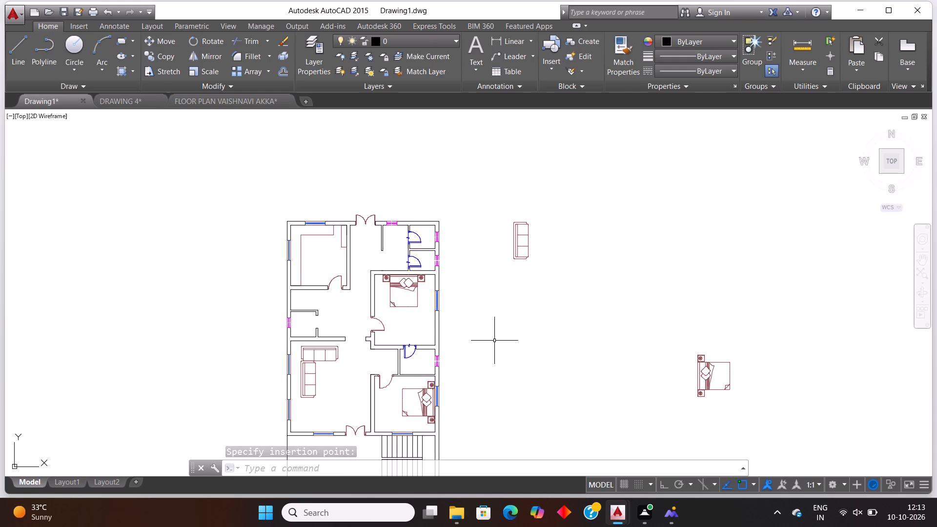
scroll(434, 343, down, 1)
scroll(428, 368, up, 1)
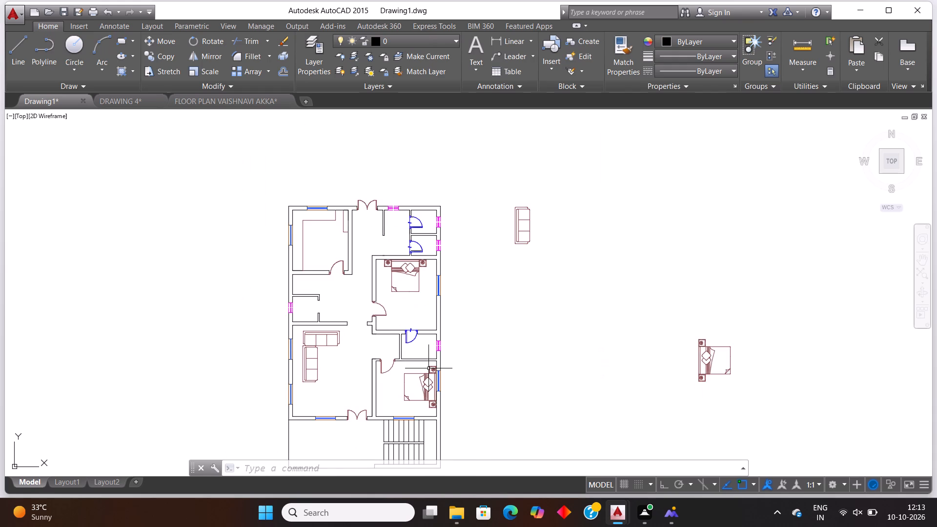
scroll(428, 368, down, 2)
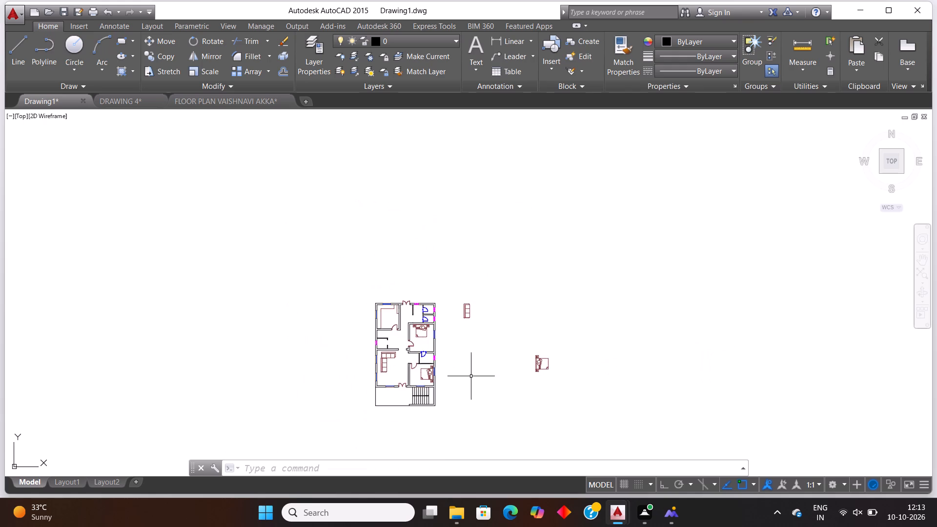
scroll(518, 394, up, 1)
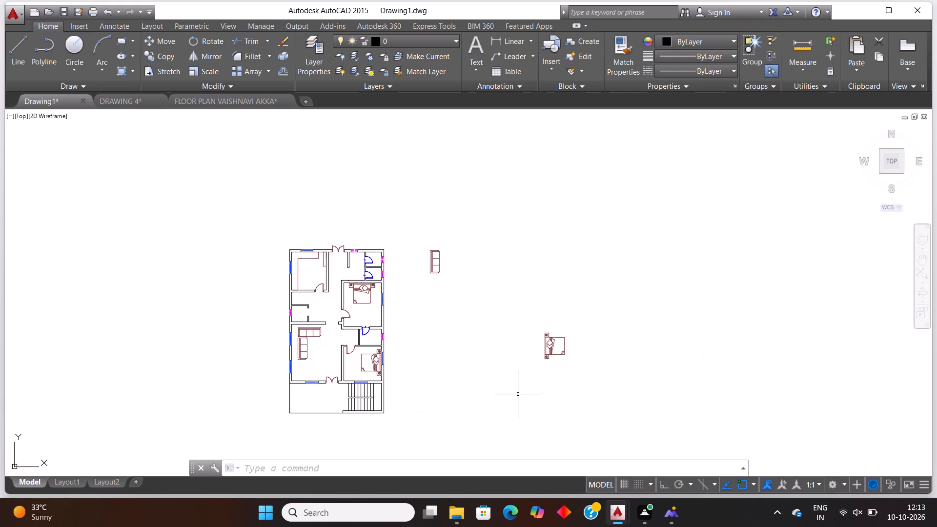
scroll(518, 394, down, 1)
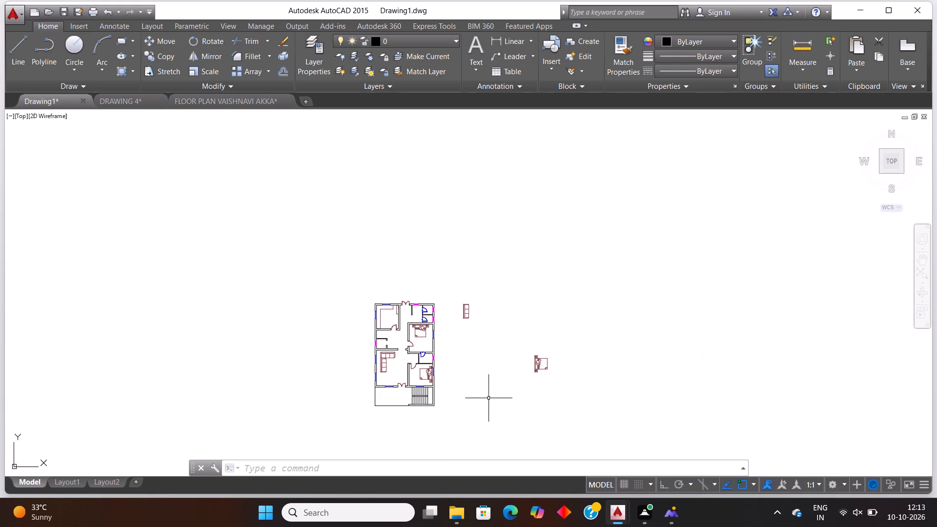
Copy the small round table from DRAWING 4's 11'X12' living room into Drawing1, inside the corner of the L-shaped sofa group.
click(116, 95)
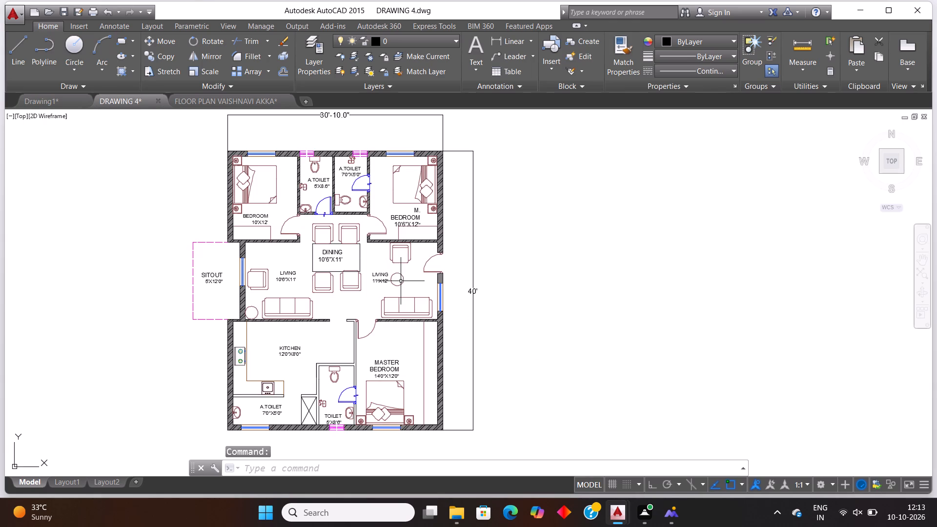
click(401, 274)
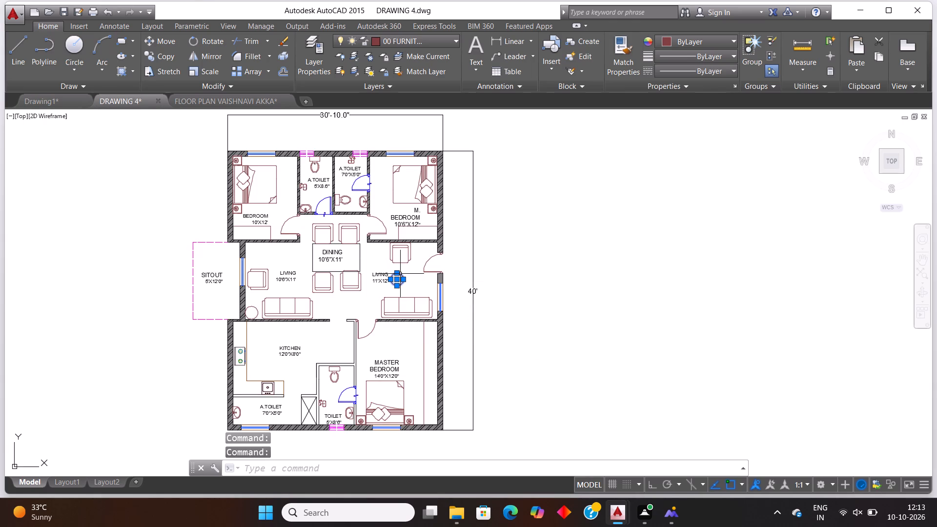
key(ctrl+c)
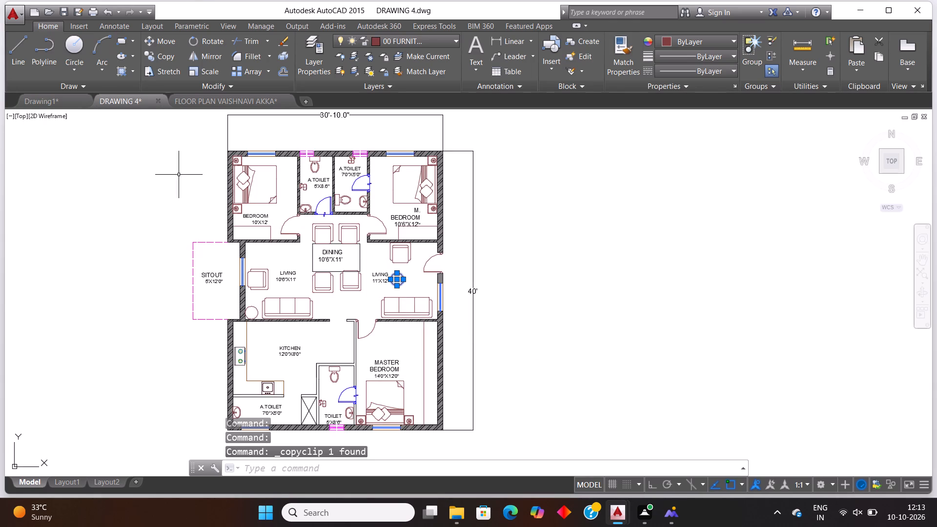
click(117, 102)
click(54, 102)
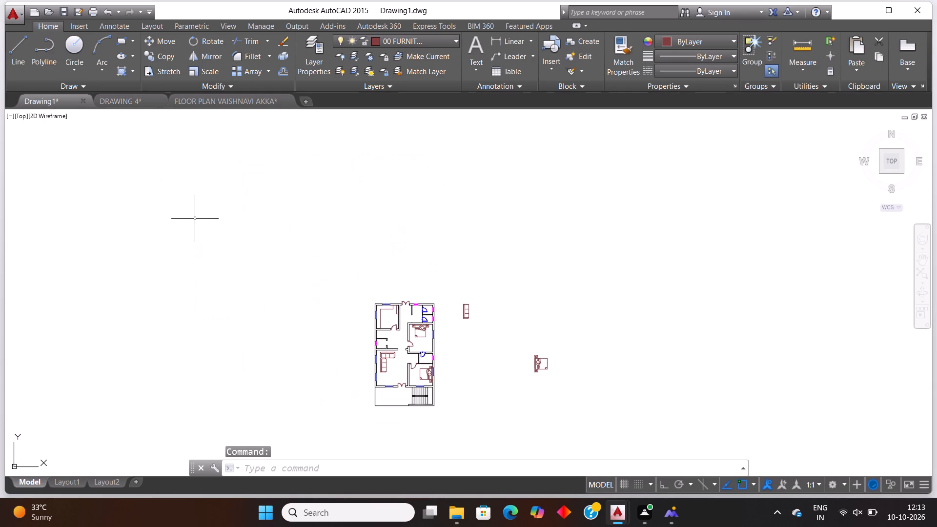
key(ctrl+v)
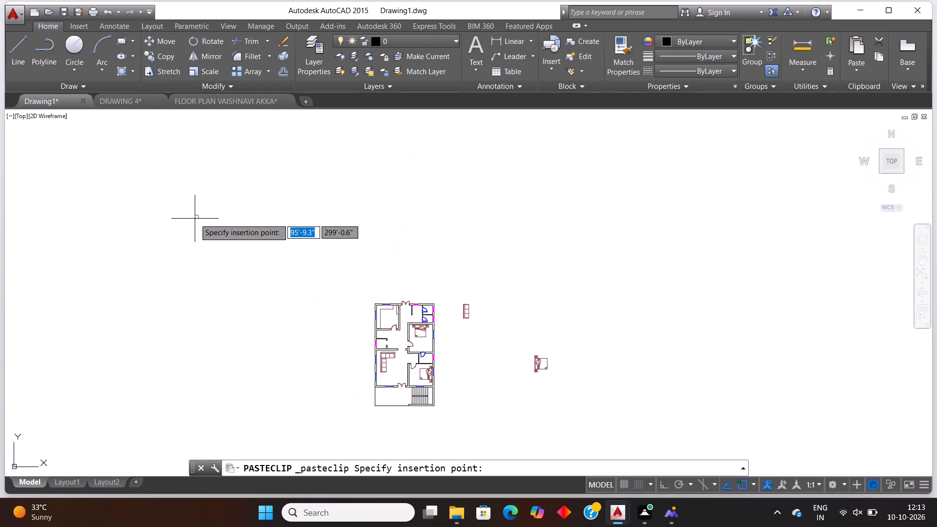
scroll(400, 371, up, 3)
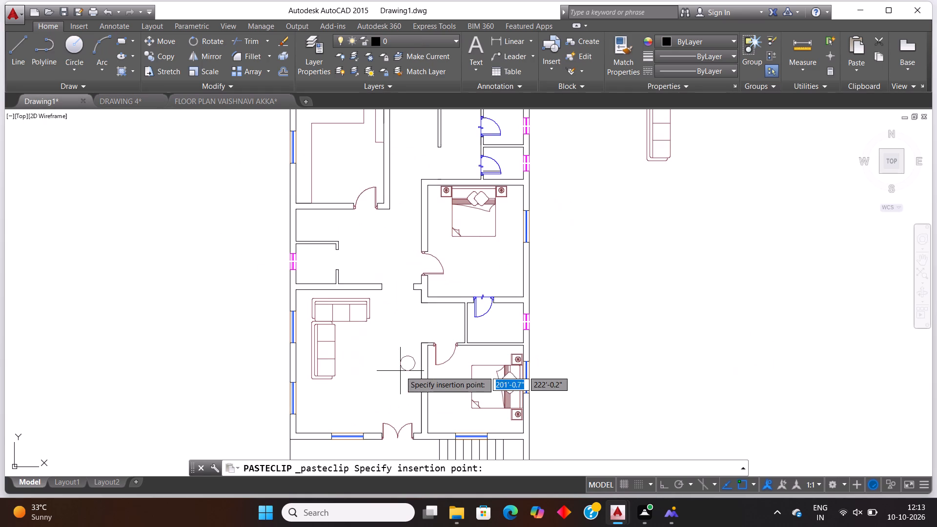
click(346, 348)
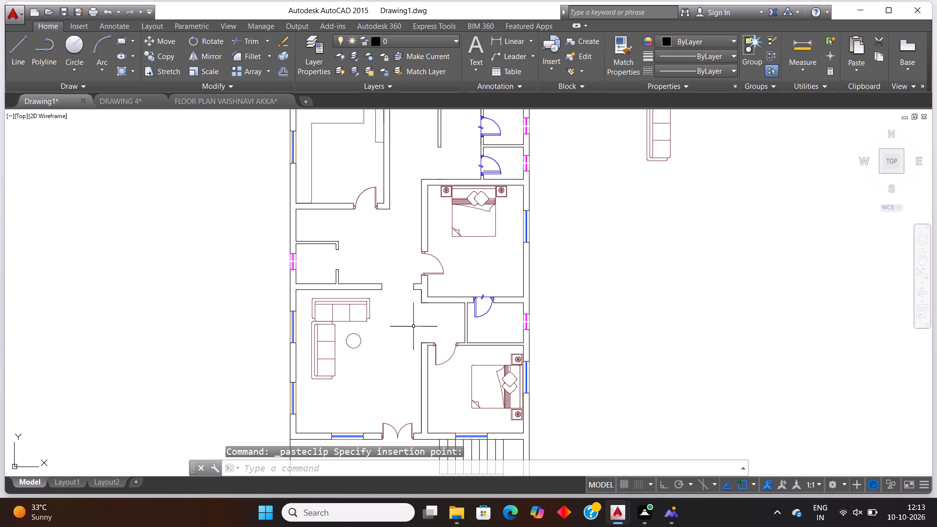
Copy the two-burner stove from DRAWING 4's kitchen onto the left counter of Drawing1's upper left-hand room, near the counter's lower end.
scroll(436, 312, down, 2)
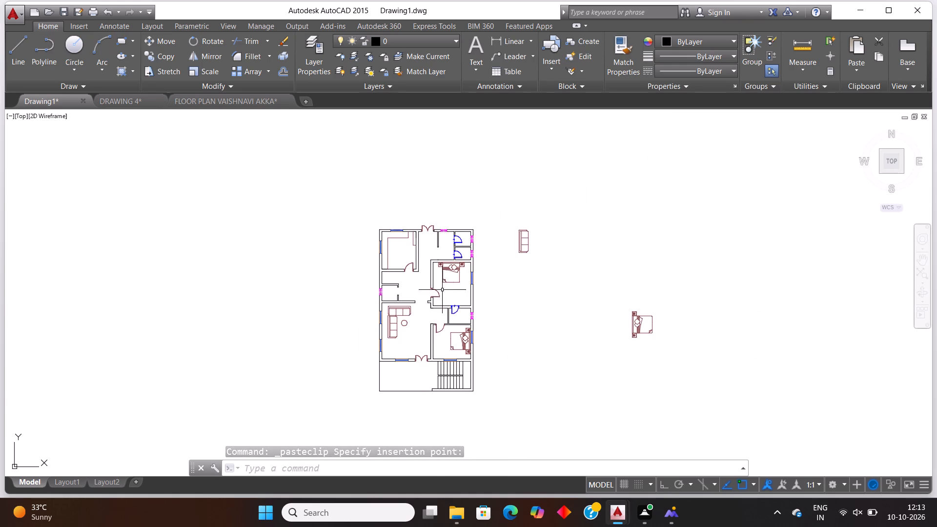
click(121, 102)
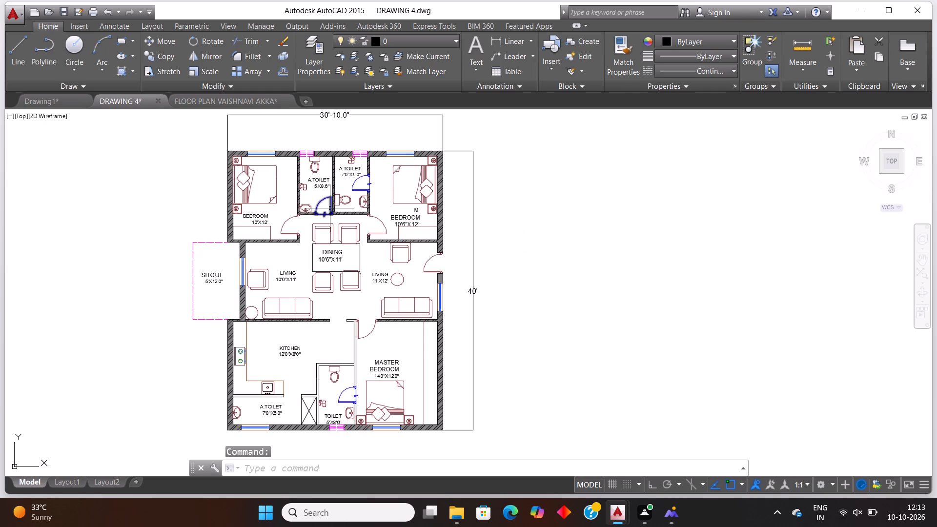
scroll(324, 252, up, 1)
scroll(324, 252, down, 2)
scroll(279, 369, up, 2)
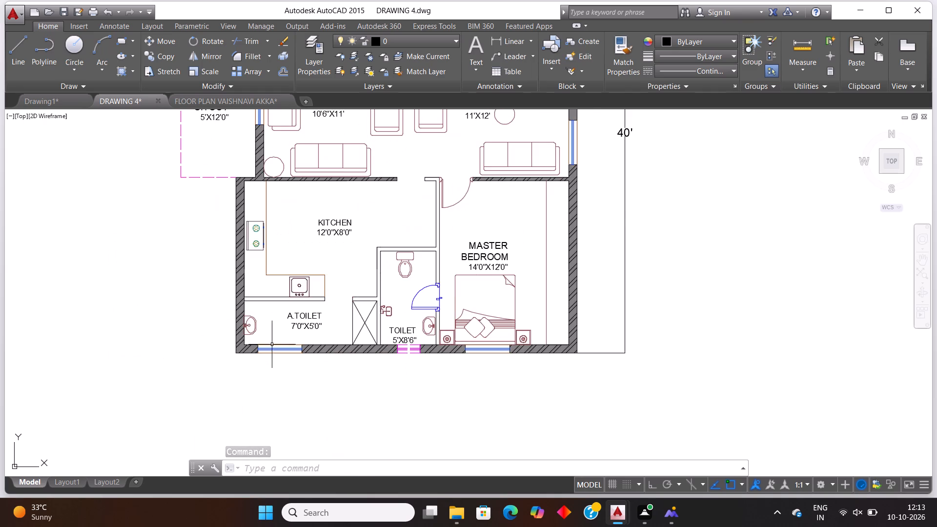
scroll(267, 295, up, 1)
click(245, 224)
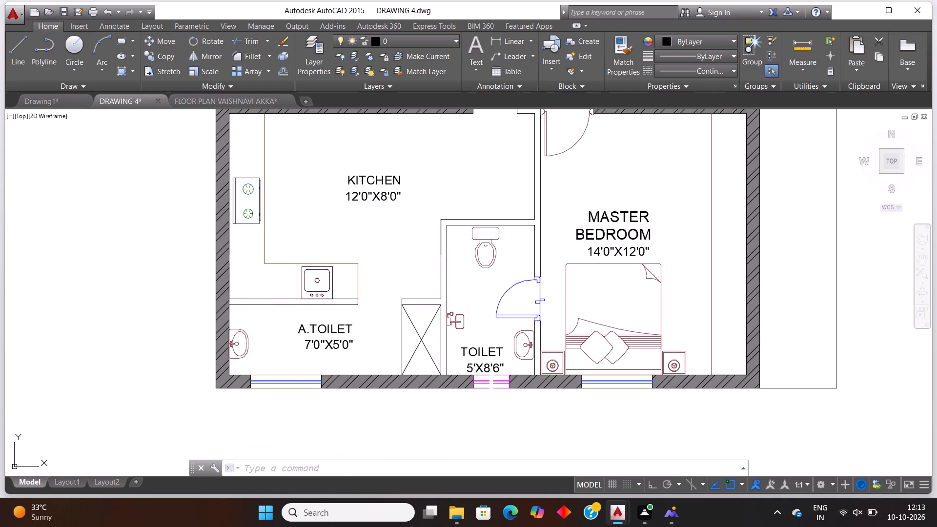
key(ctrl+c)
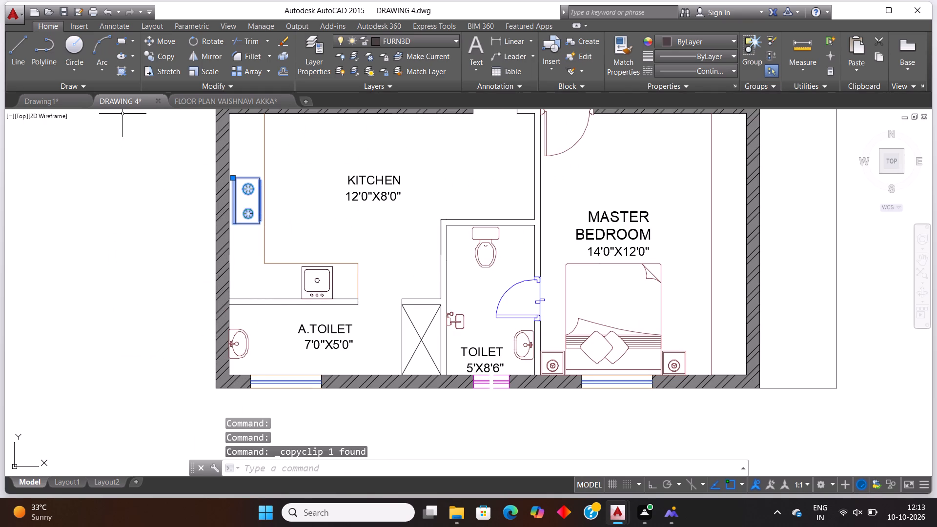
click(52, 103)
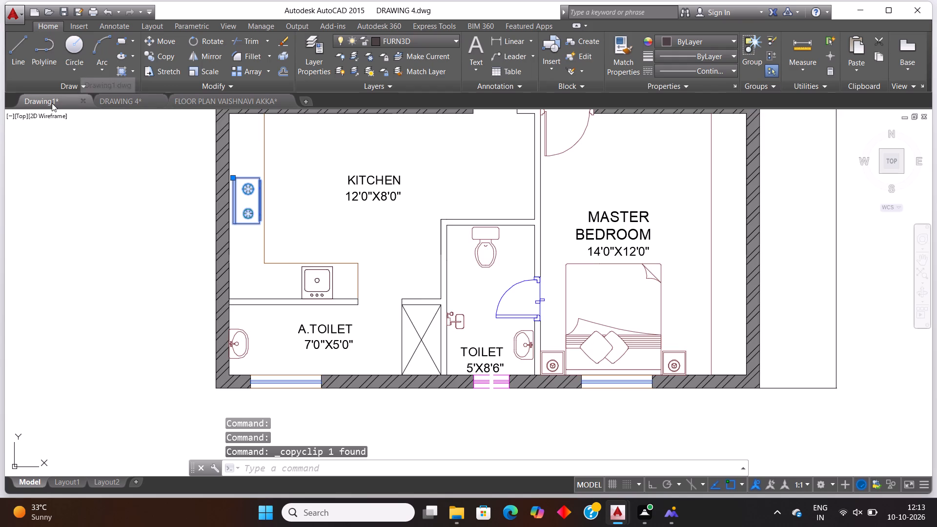
key(ctrl+v)
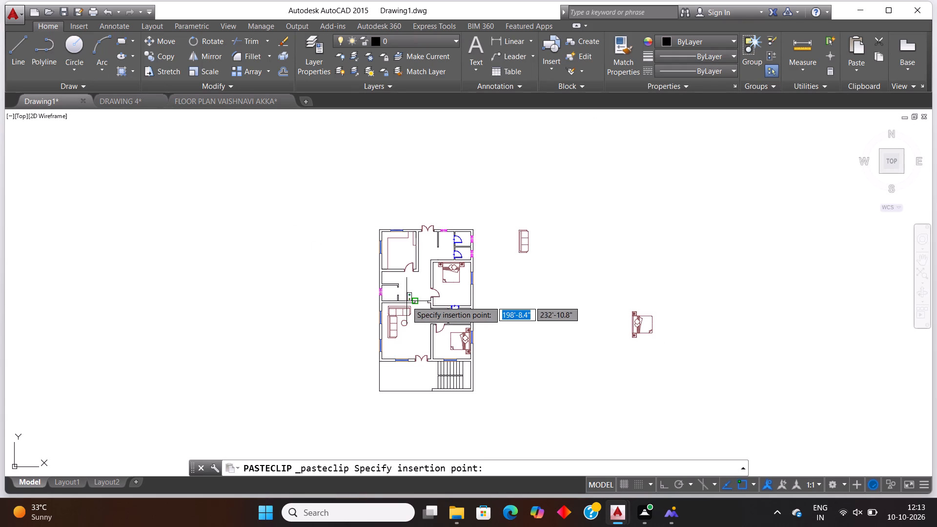
scroll(407, 301, up, 1)
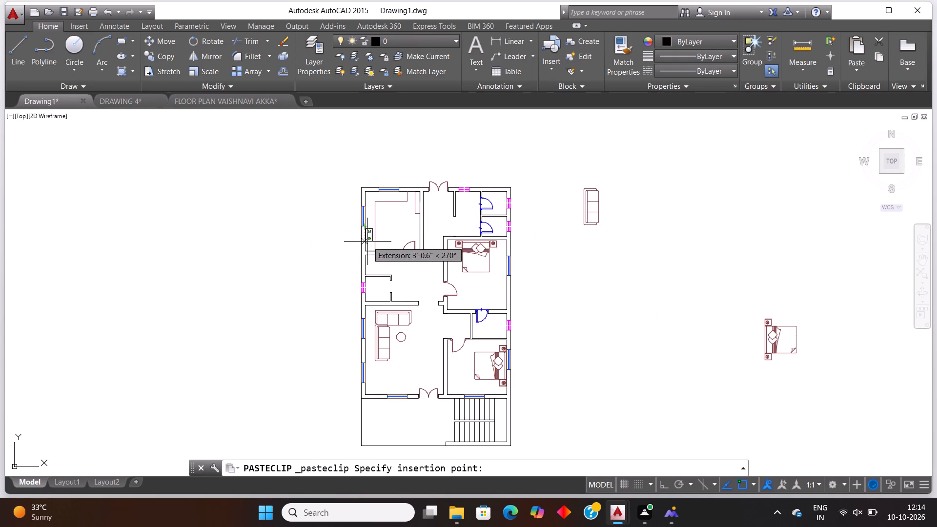
scroll(367, 242, up, 5)
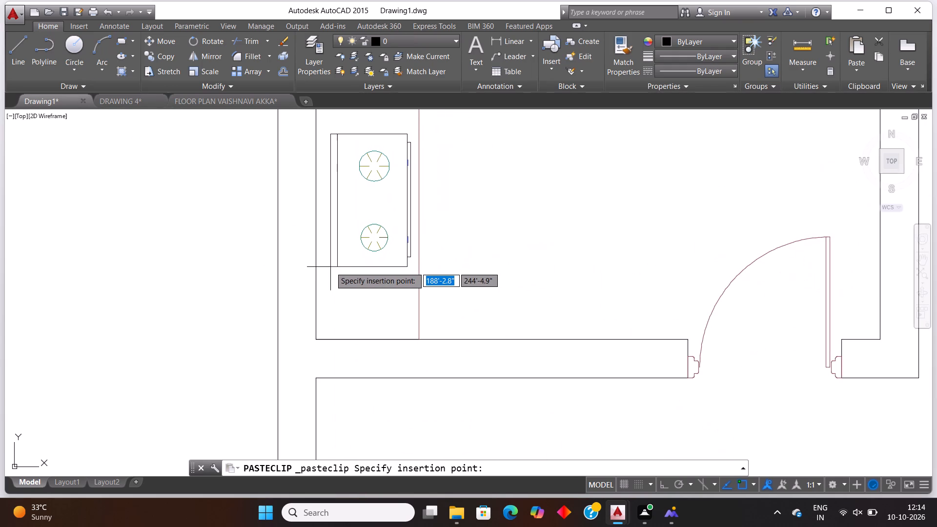
click(330, 267)
Copy the kitchen sink from DRAWING 4 onto the top counter of Drawing1's kitchen, at the counter's right end.
scroll(360, 262, down, 5)
scroll(395, 268, up, 2)
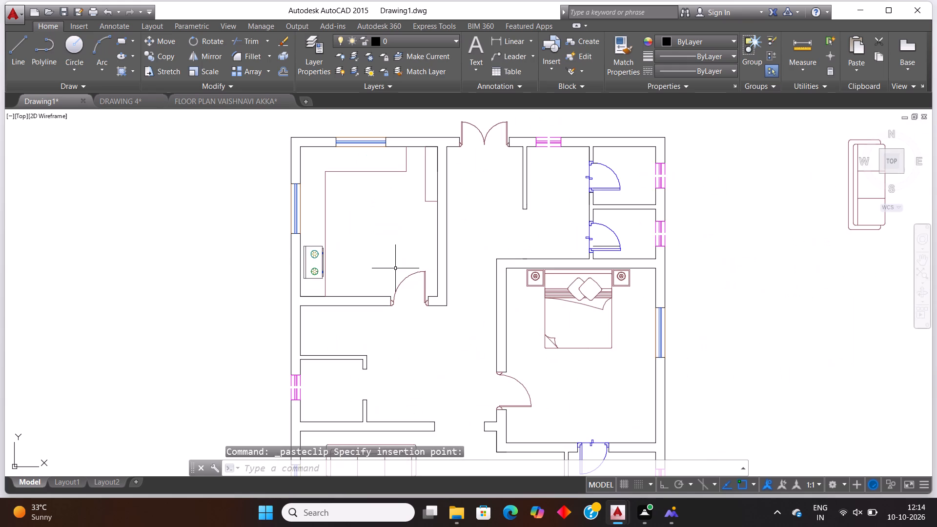
click(124, 102)
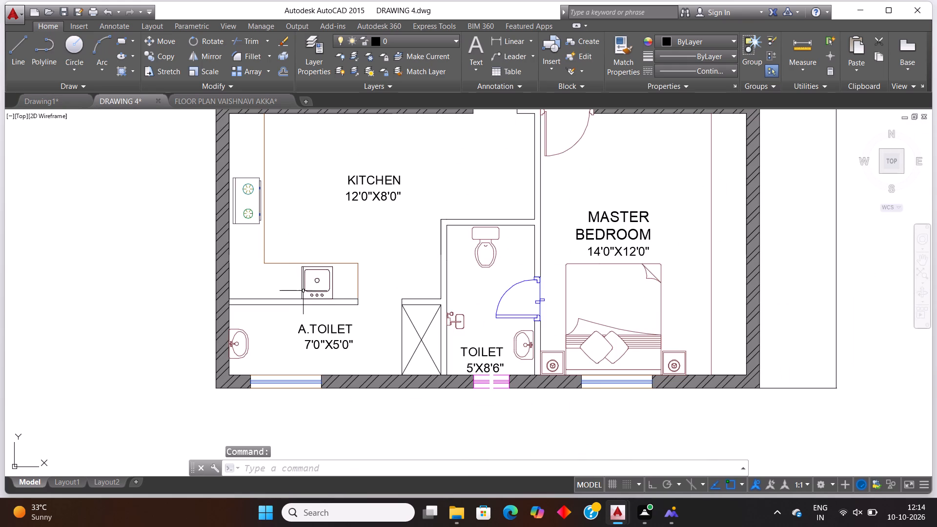
click(302, 286)
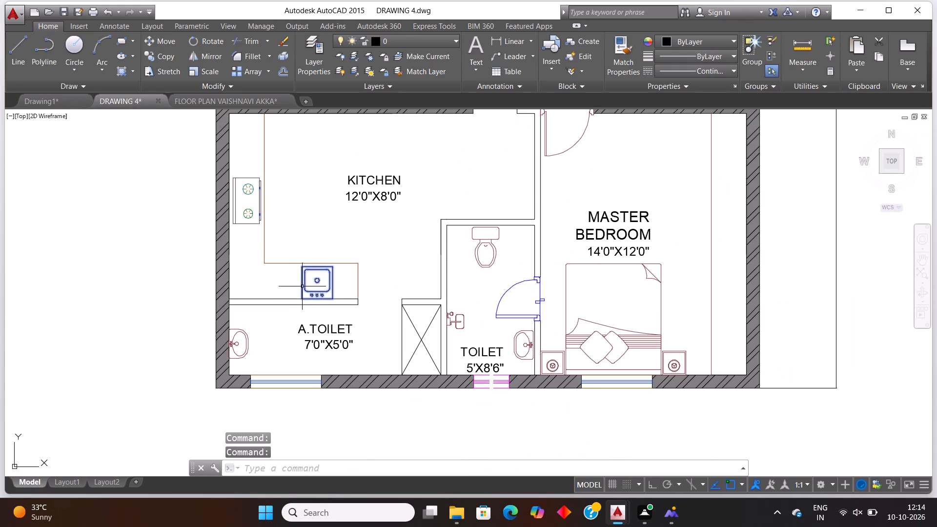
key(ctrl+c)
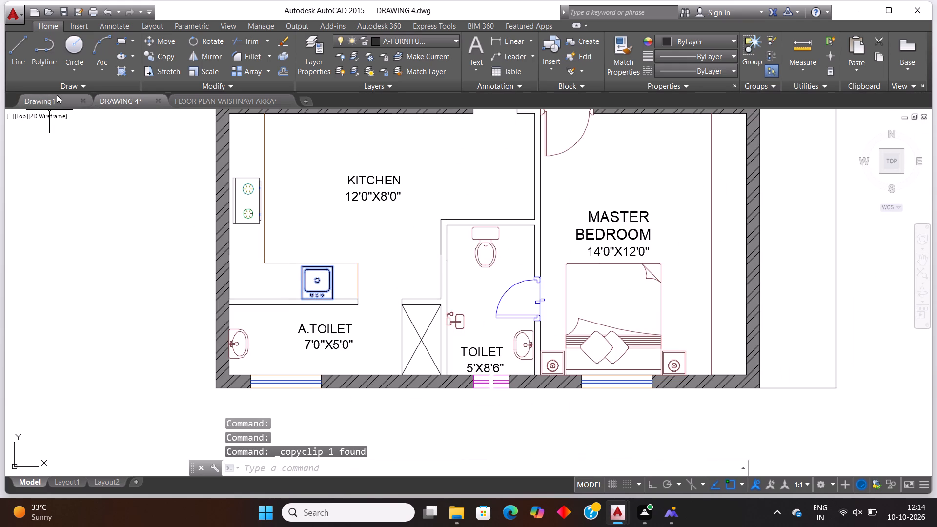
click(57, 95)
scroll(197, 229, down, 1)
scroll(316, 225, up, 1)
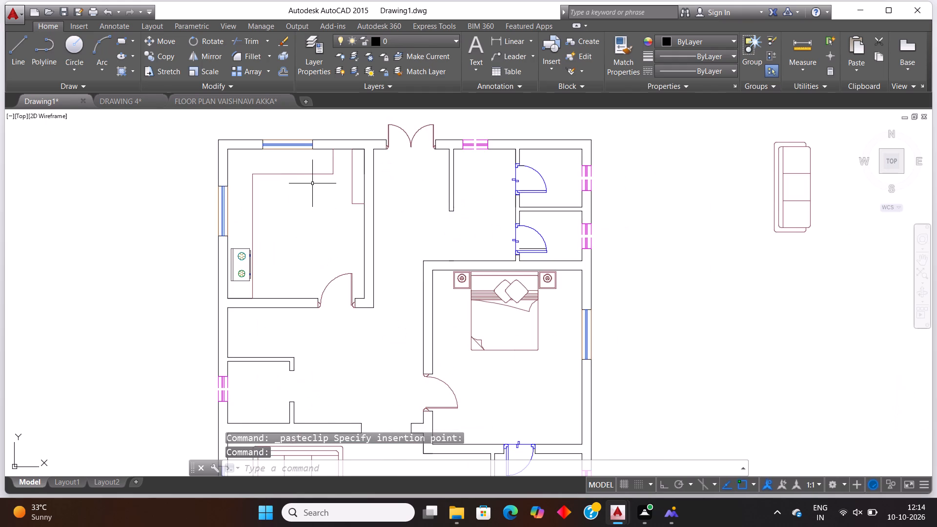
scroll(312, 183, up, 1)
key(ctrl+v)
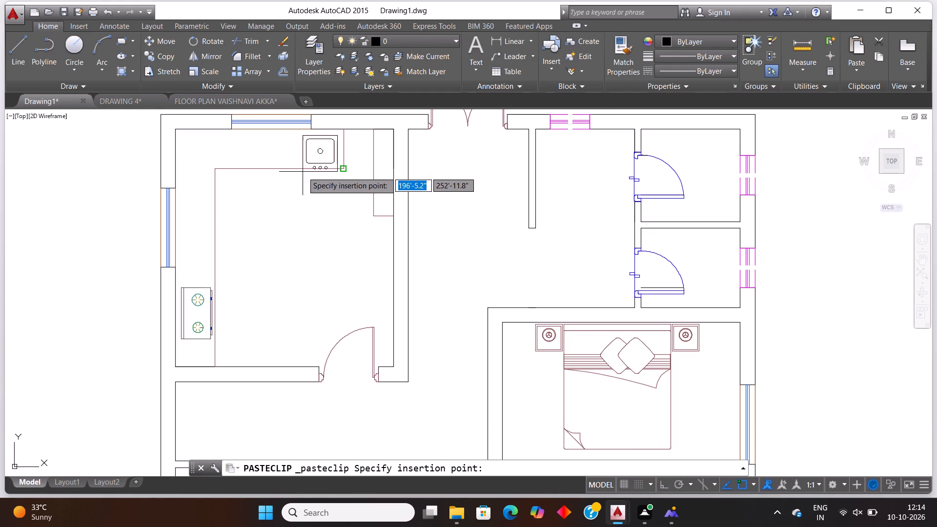
click(308, 168)
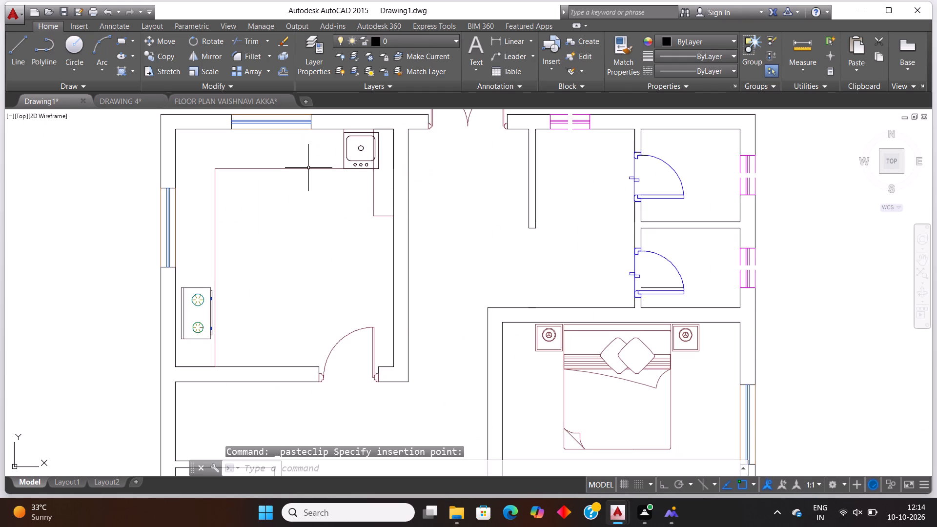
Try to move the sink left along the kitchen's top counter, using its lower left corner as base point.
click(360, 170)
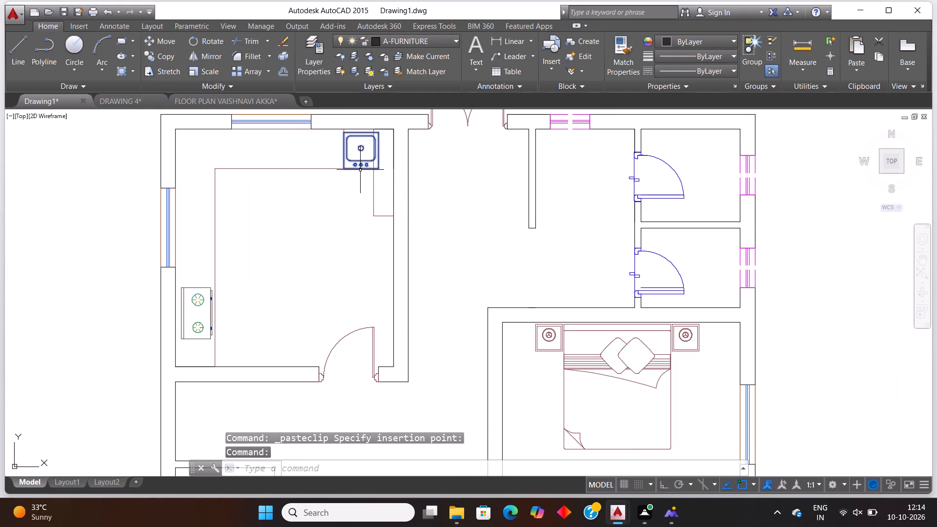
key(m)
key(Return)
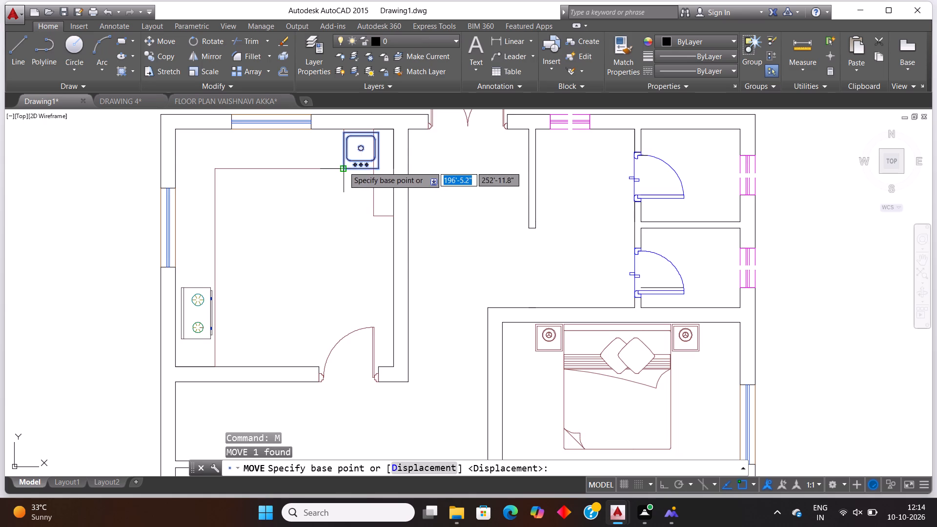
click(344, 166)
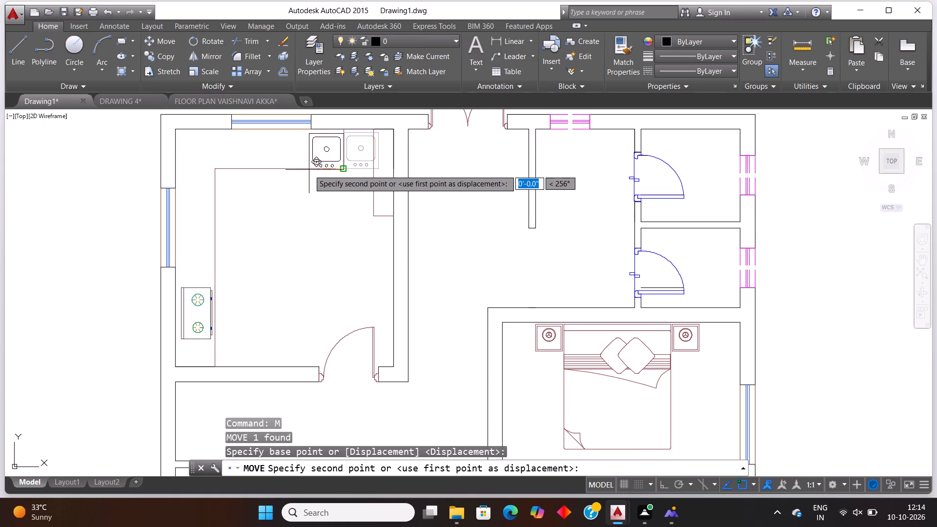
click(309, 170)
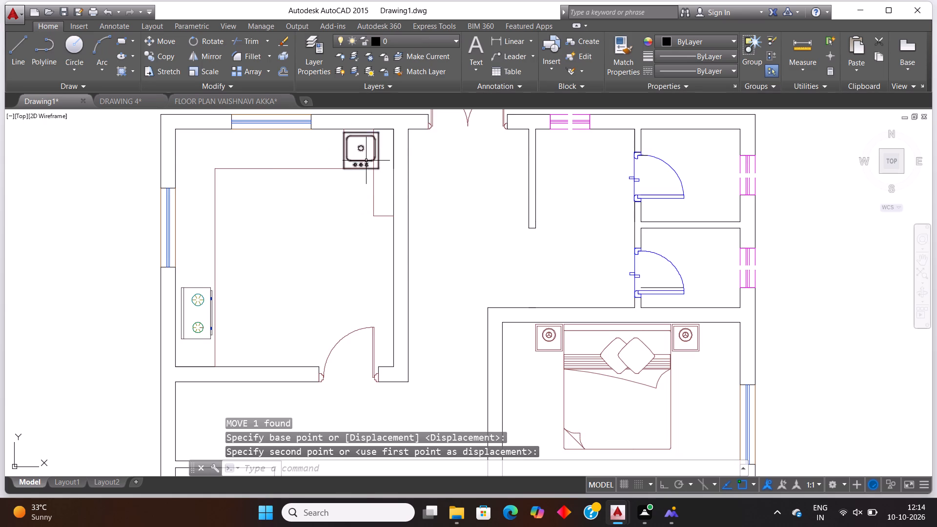
Shift the sink left along the kitchen's top counter, between the window and the counter along the right wall.
drag(366, 161, 324, 154)
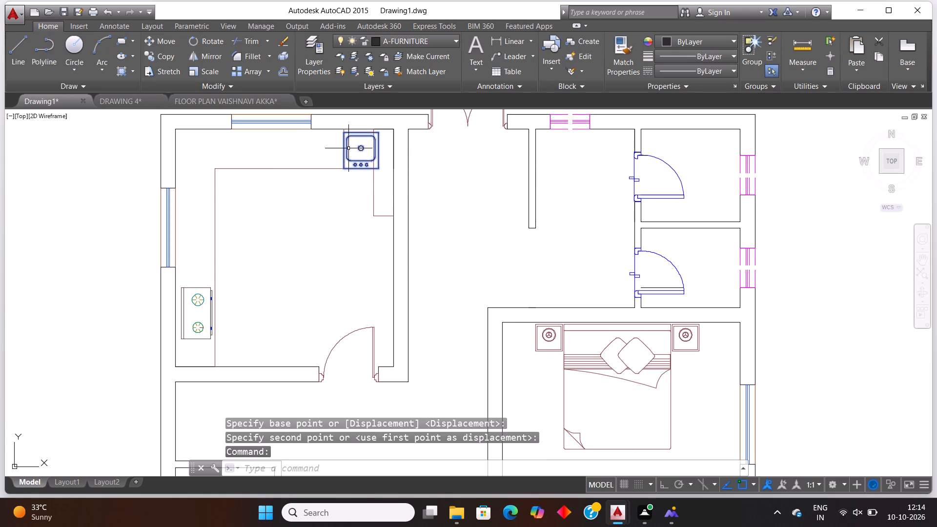
drag(346, 151, 320, 153)
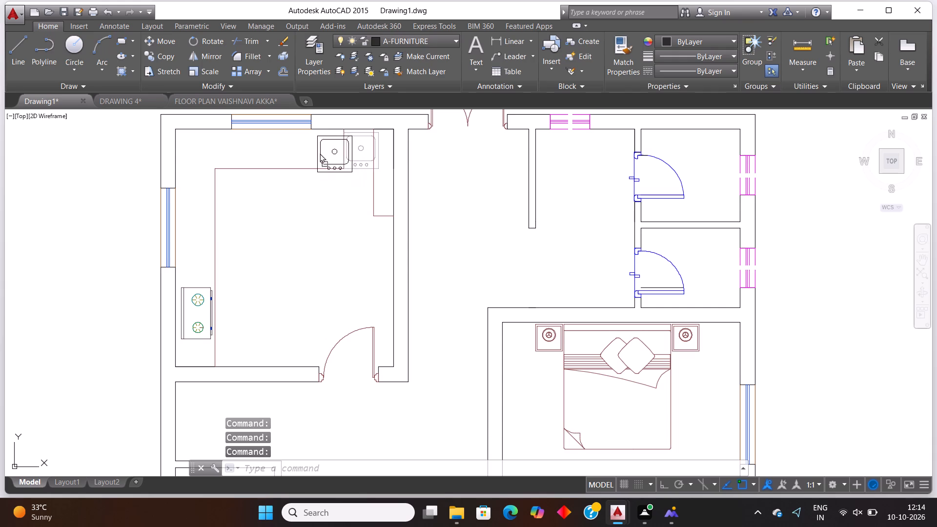
drag(320, 153, 316, 153)
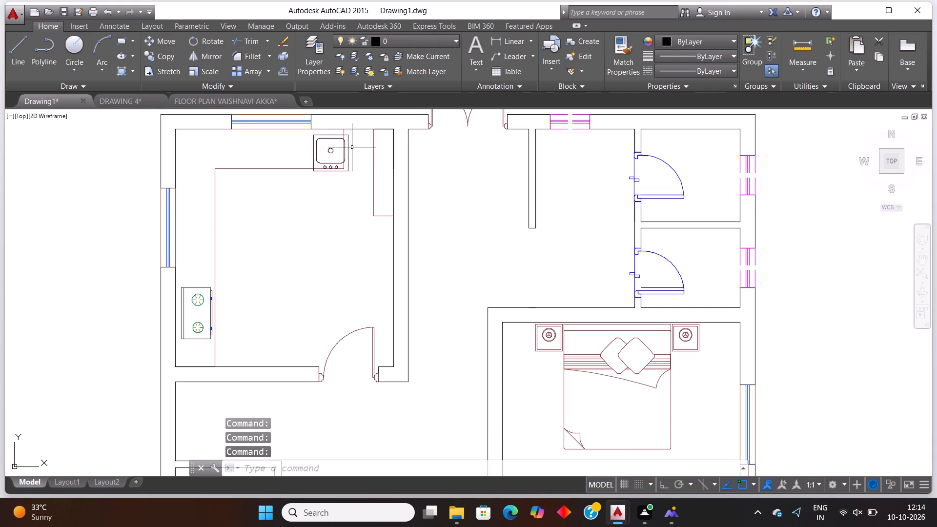
Nudge the kitchen sink slightly up and left so it fits within the top counter, near the counter's right end.
click(332, 163)
drag(332, 163, 326, 161)
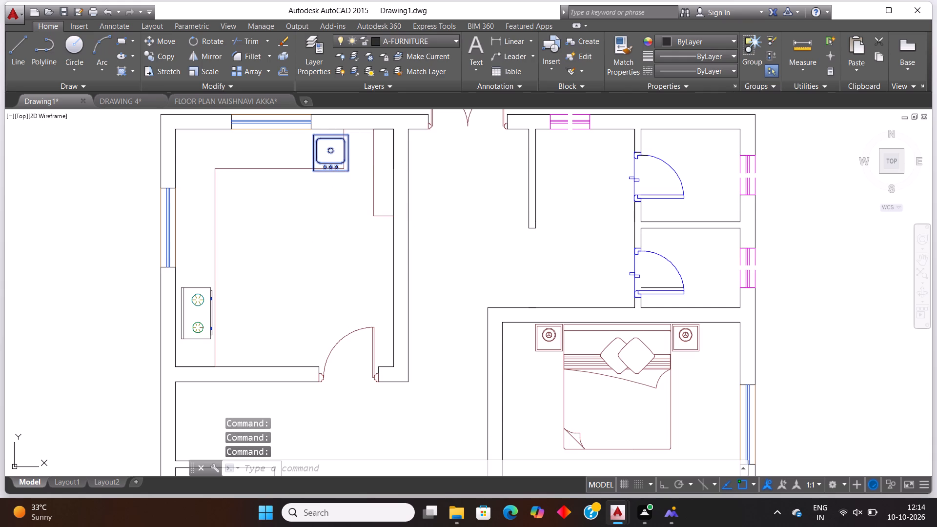
drag(326, 161, 306, 146)
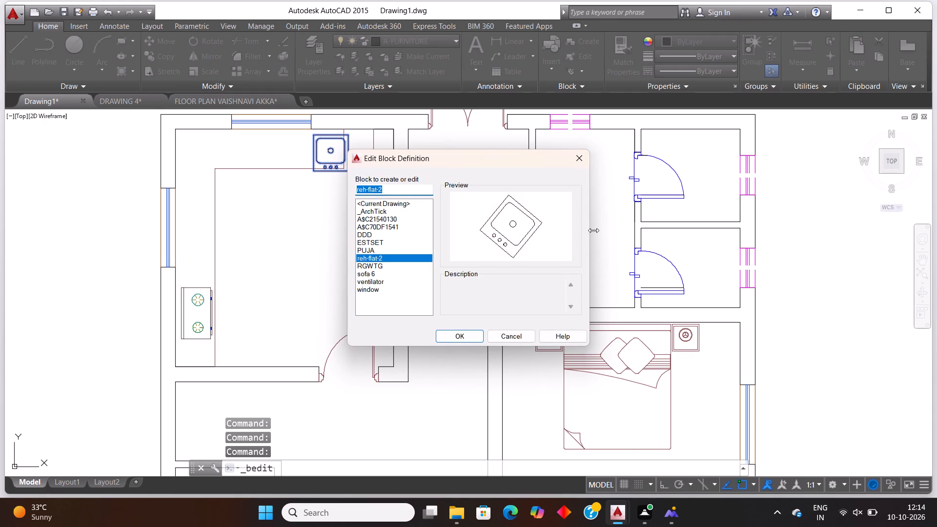
click(576, 162)
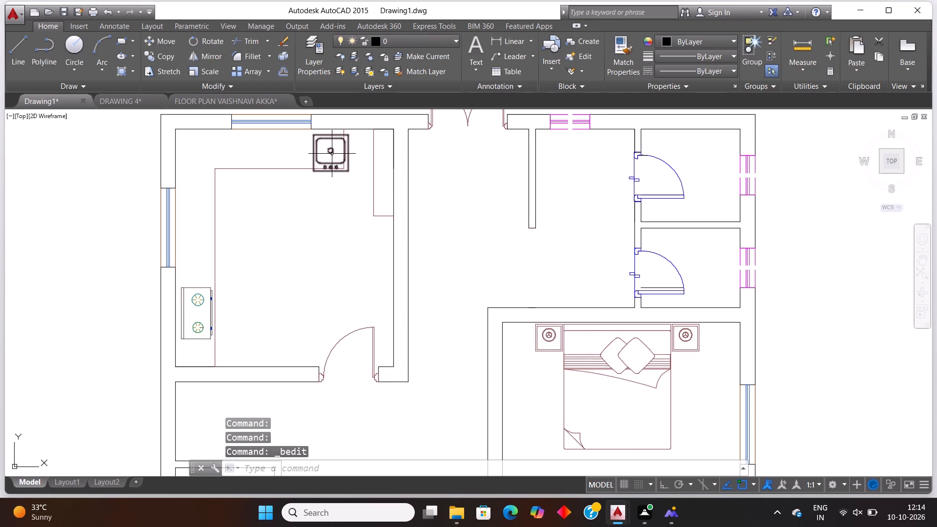
drag(332, 154, 305, 152)
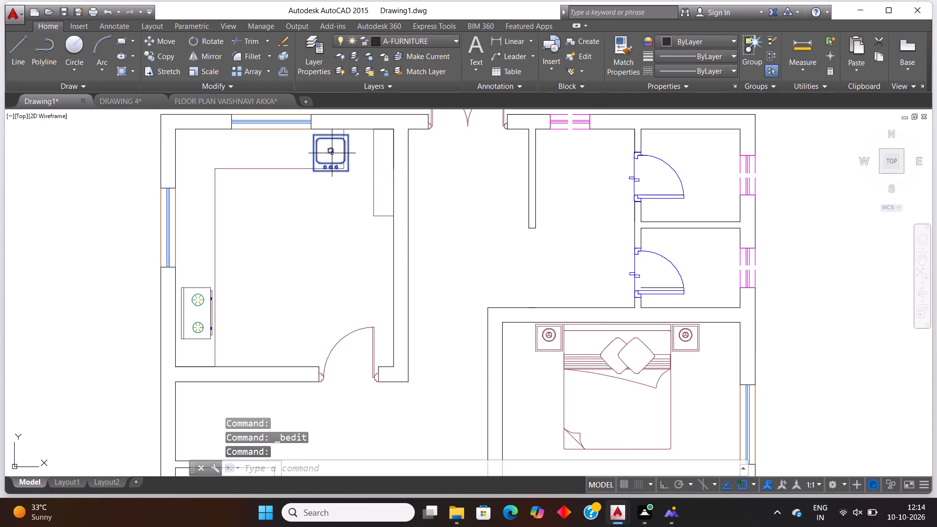
drag(330, 153, 317, 149)
key(Escape)
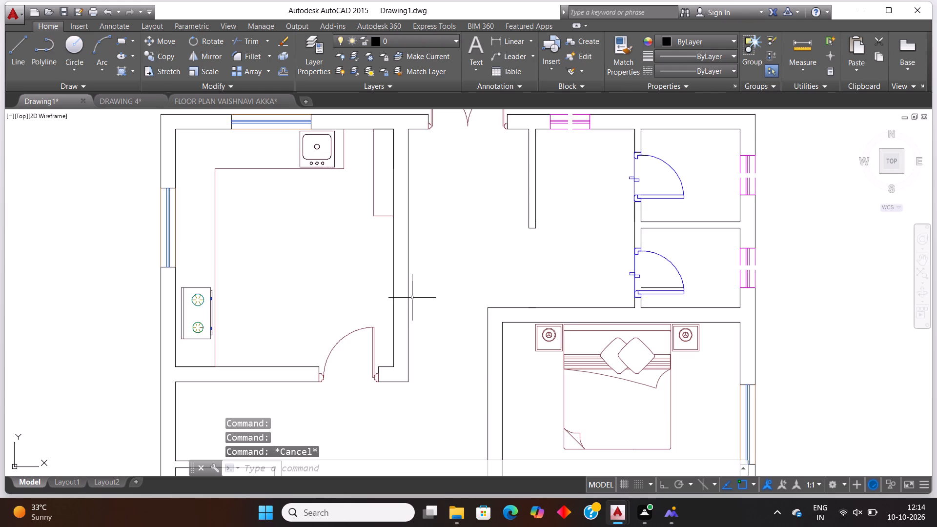
Copy the WC from DRAWING 4's 7'0"X5'0" attached toilet into Drawing1, placing it outside the plan beyond the left wall.
scroll(412, 298, down, 4)
scroll(422, 351, up, 1)
scroll(422, 351, down, 1)
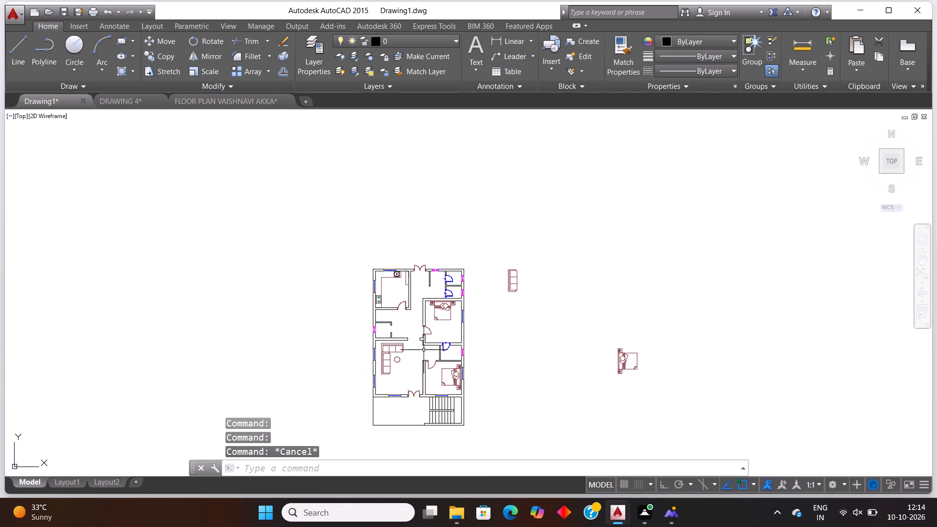
scroll(439, 386, up, 1)
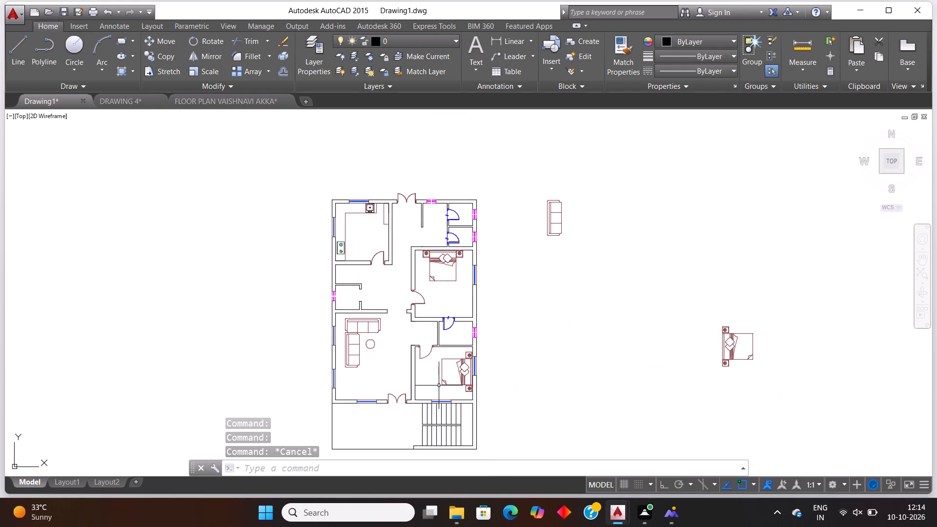
click(104, 106)
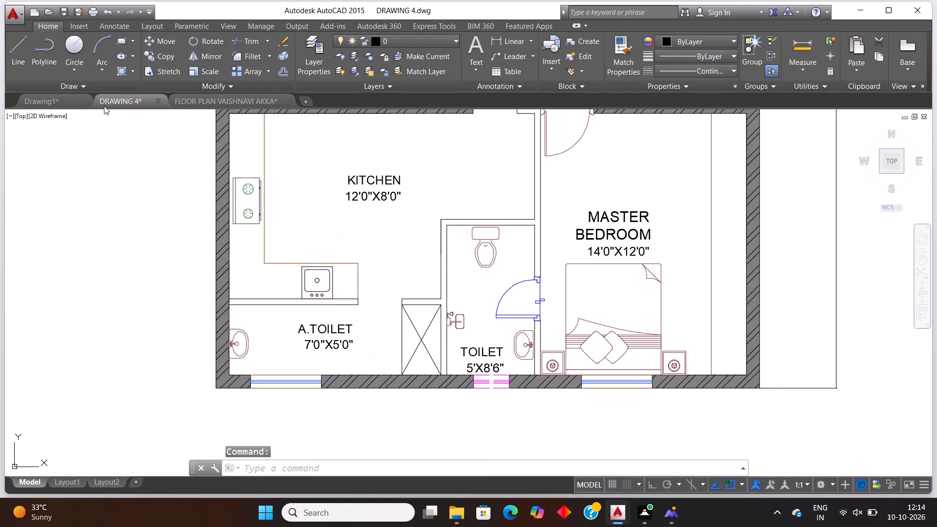
scroll(199, 296, down, 3)
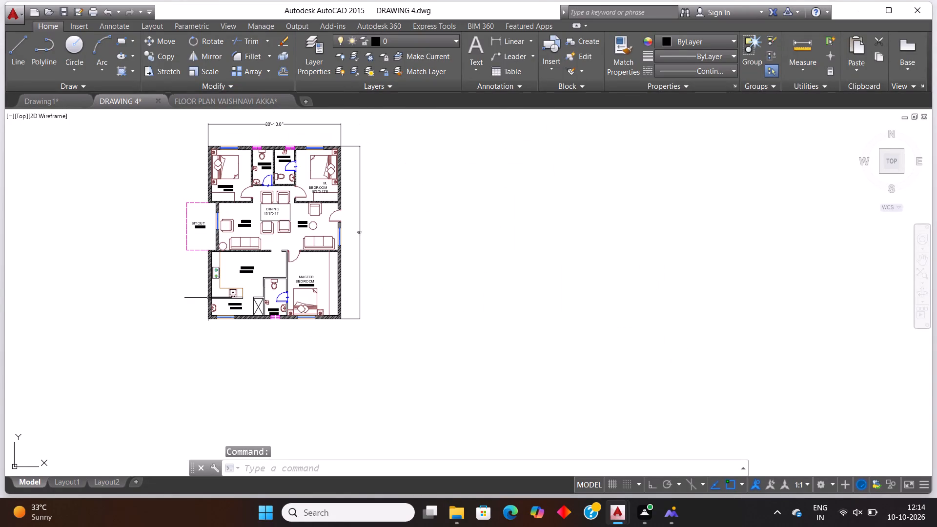
scroll(284, 168, up, 2)
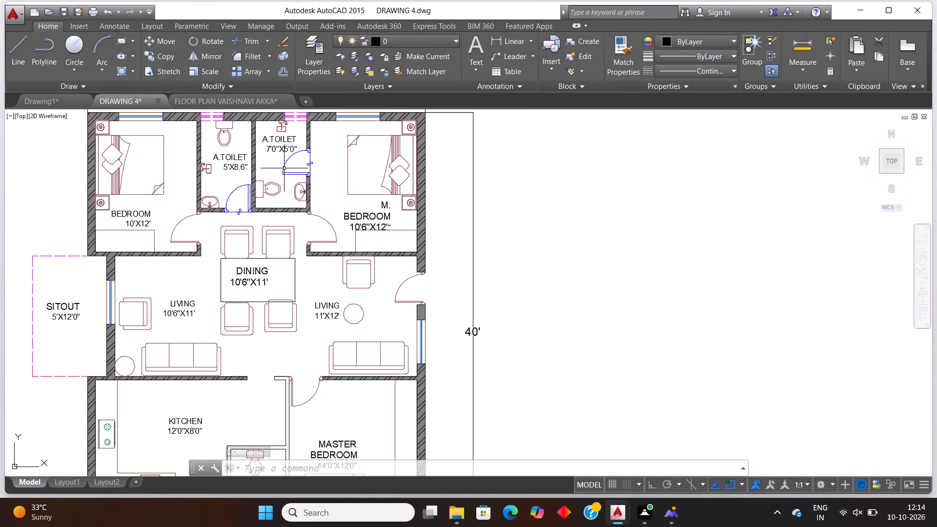
click(281, 190)
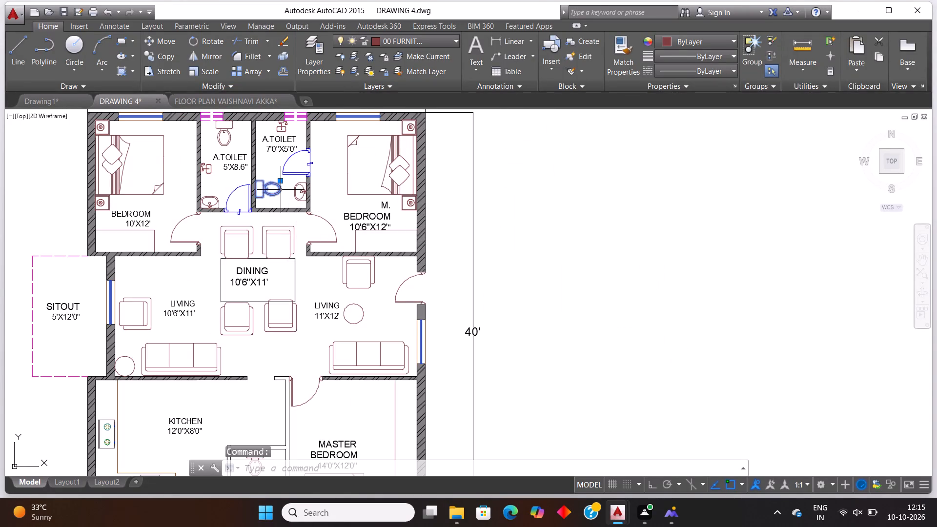
key(ctrl+c)
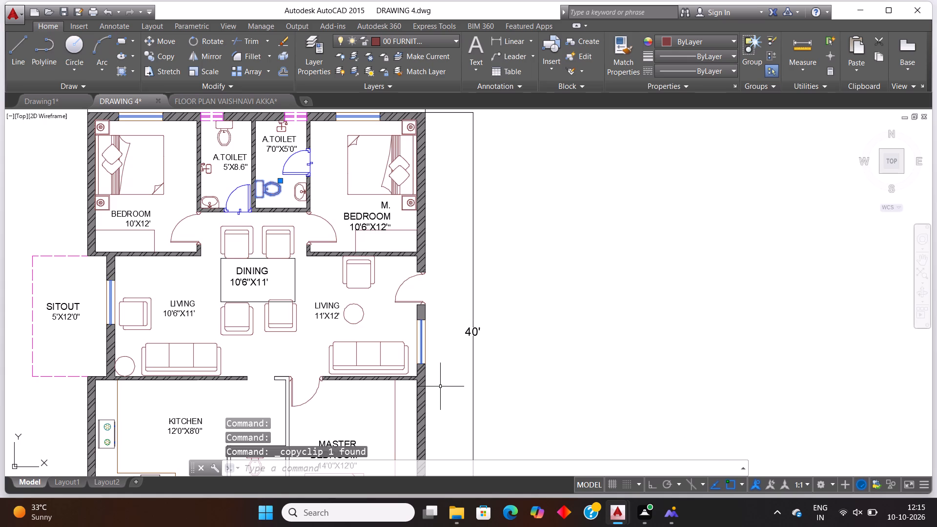
click(43, 101)
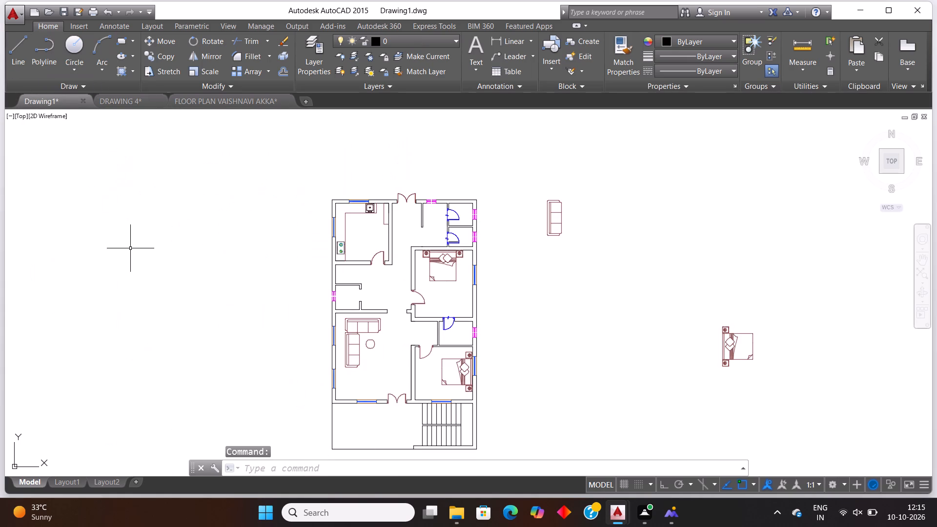
key(ctrl+v)
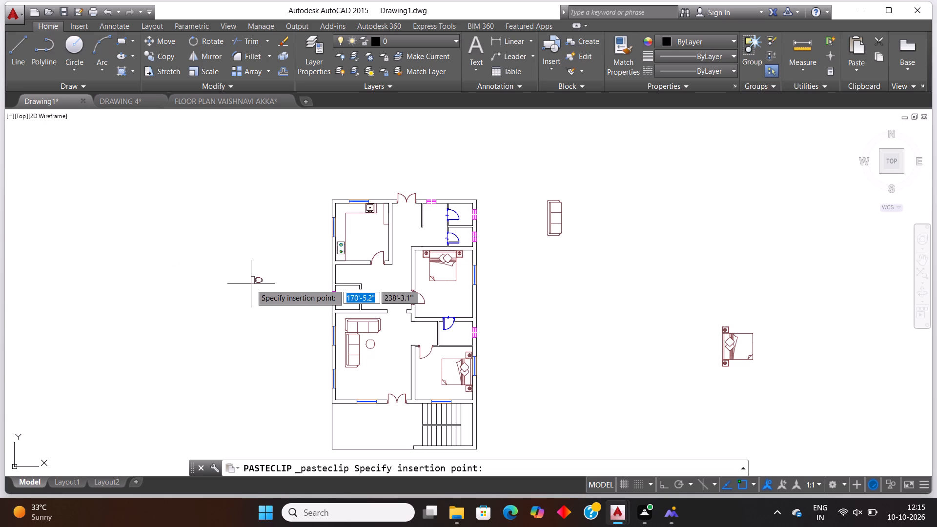
click(264, 277)
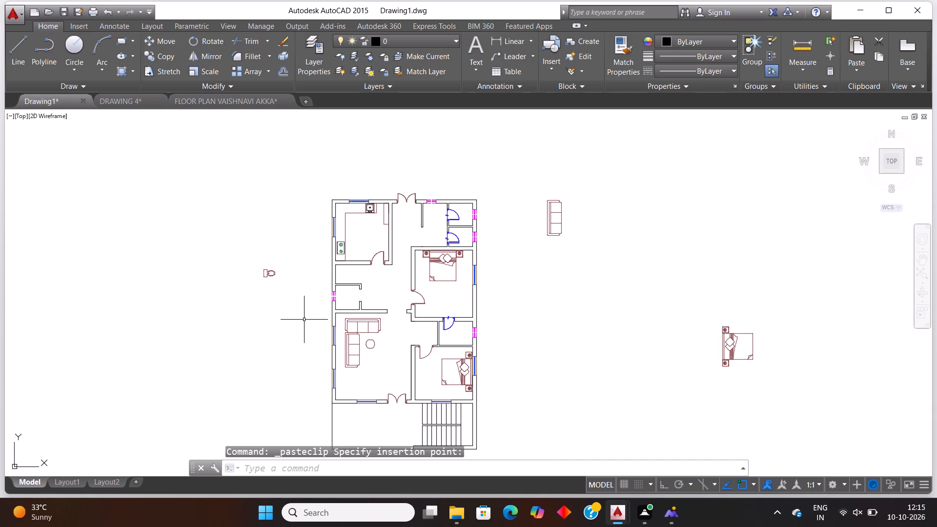
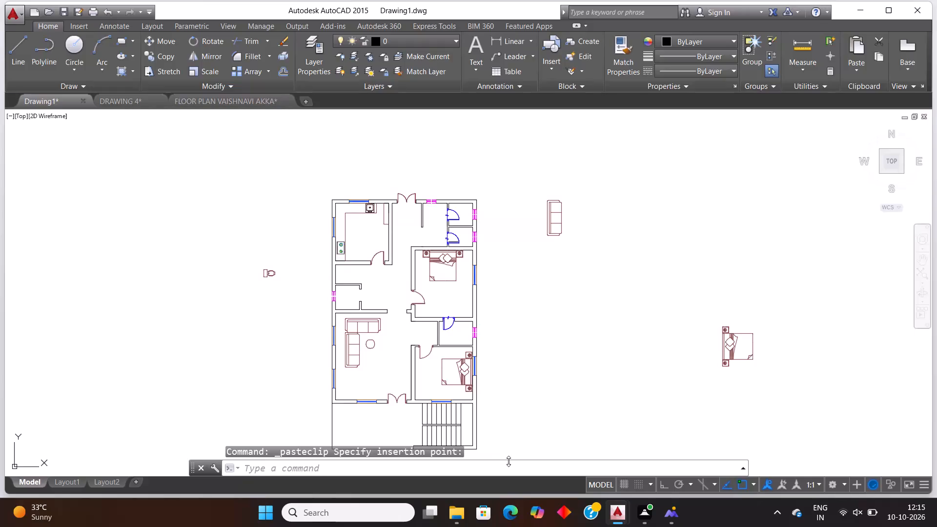
Copy the toilet fixture outside the plan and paste a duplicate just below it.
scroll(454, 374, down, 1)
scroll(446, 373, up, 1)
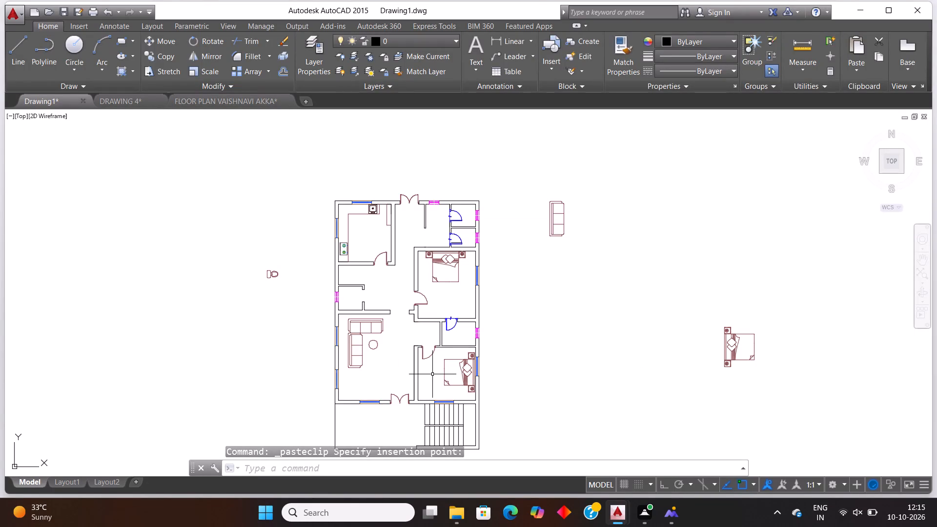
scroll(323, 346, up, 1)
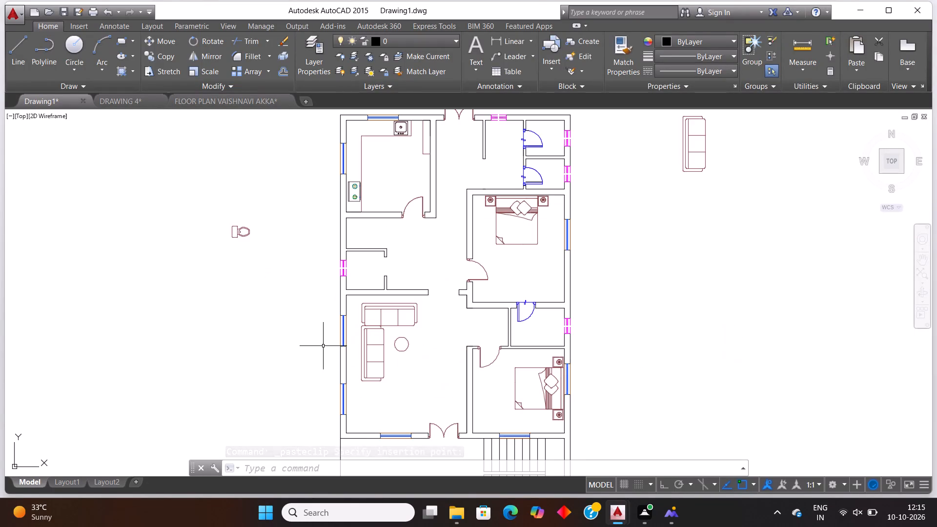
click(270, 250)
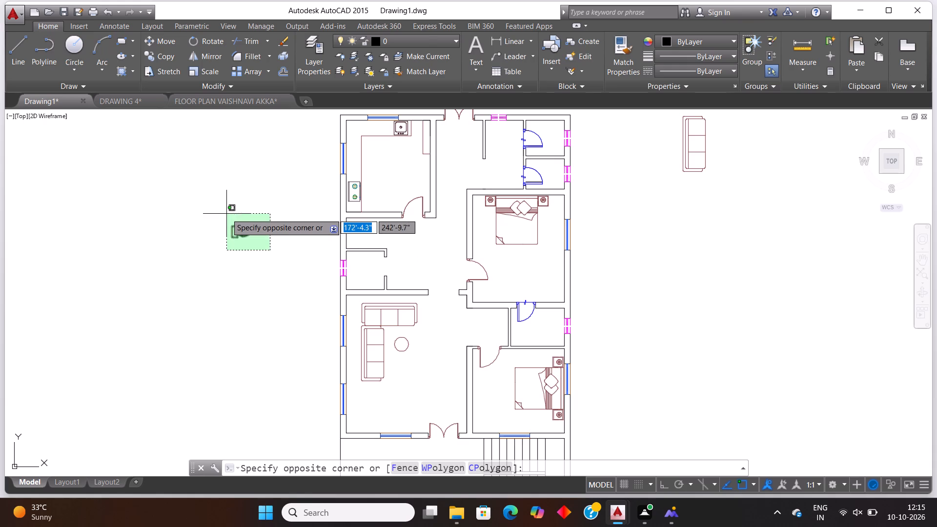
click(226, 214)
key(ctrl+c)
key(ctrl+v)
click(269, 283)
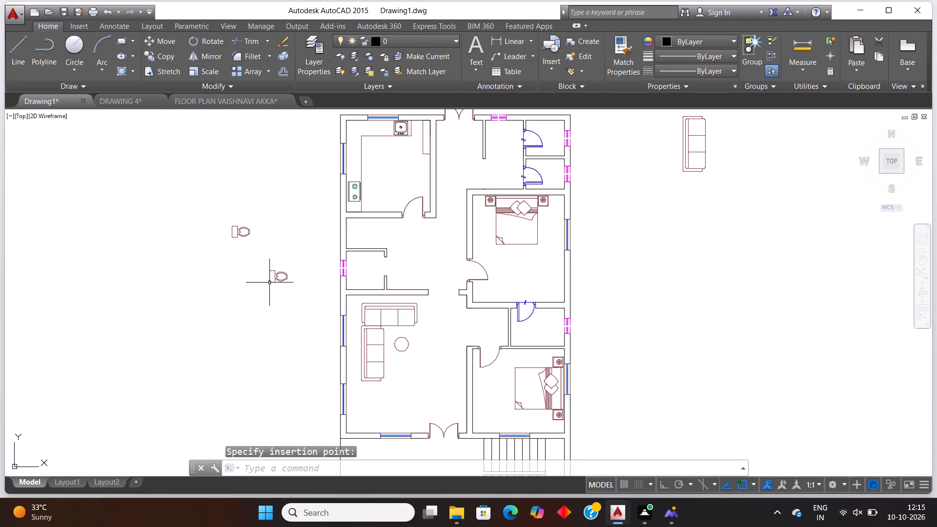
Rotate the duplicated toilet by 270 degrees twice so that its bowl faces the opposite way from the original.
click(300, 286)
click(268, 257)
text(ro)
key(Return)
click(266, 275)
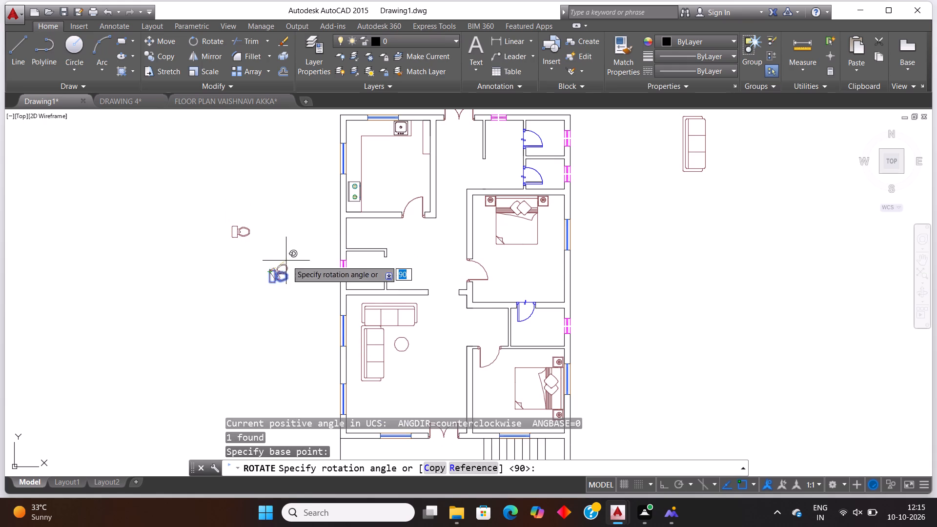
click(268, 308)
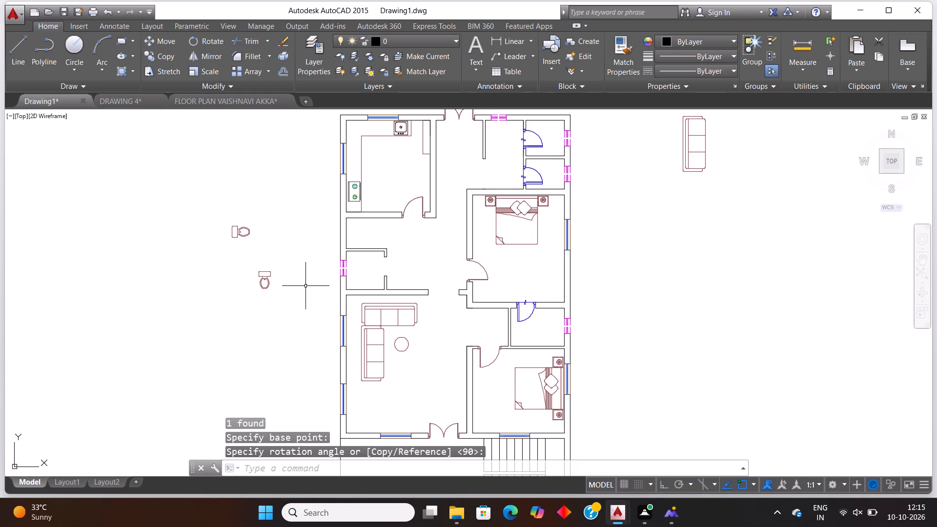
click(325, 308)
click(244, 257)
text(ro)
key(Return)
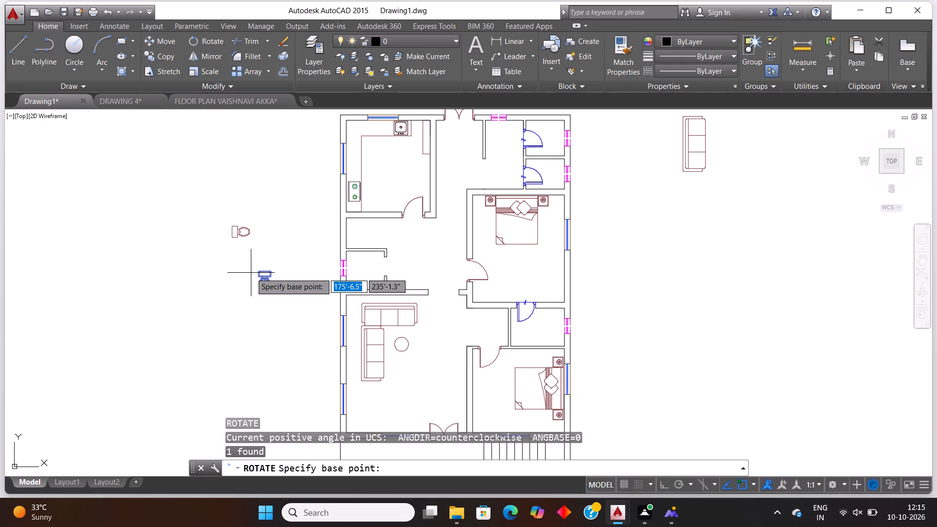
click(254, 272)
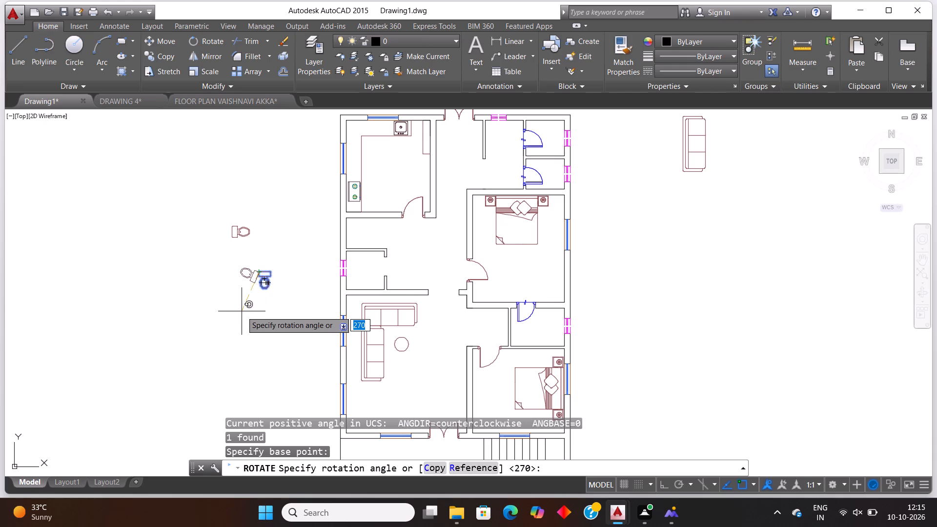
click(259, 316)
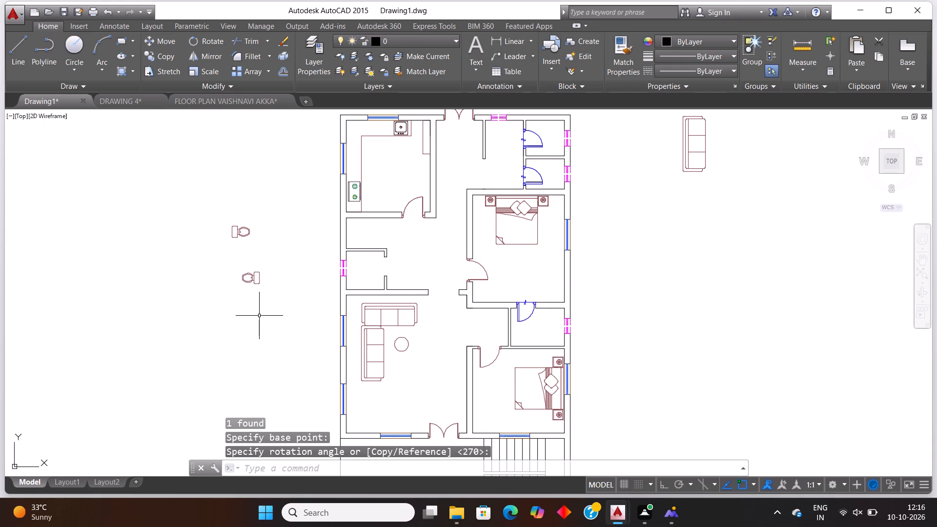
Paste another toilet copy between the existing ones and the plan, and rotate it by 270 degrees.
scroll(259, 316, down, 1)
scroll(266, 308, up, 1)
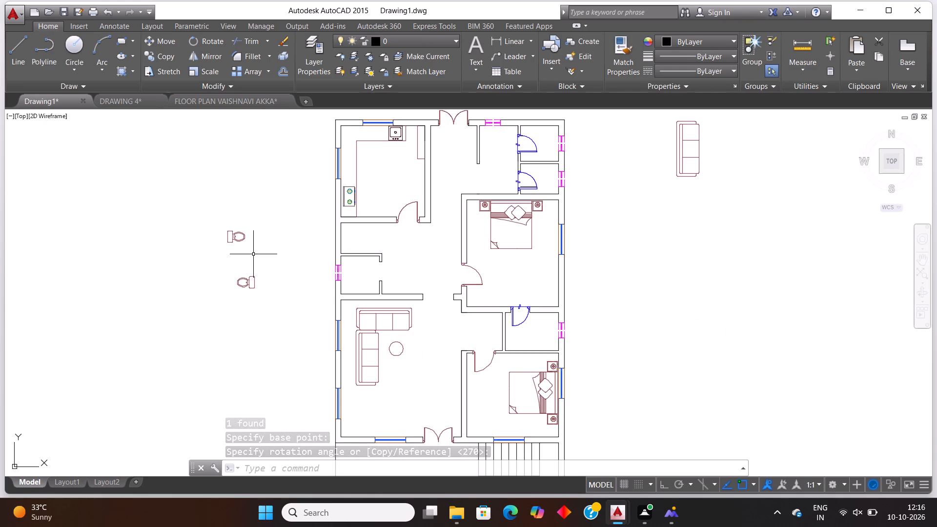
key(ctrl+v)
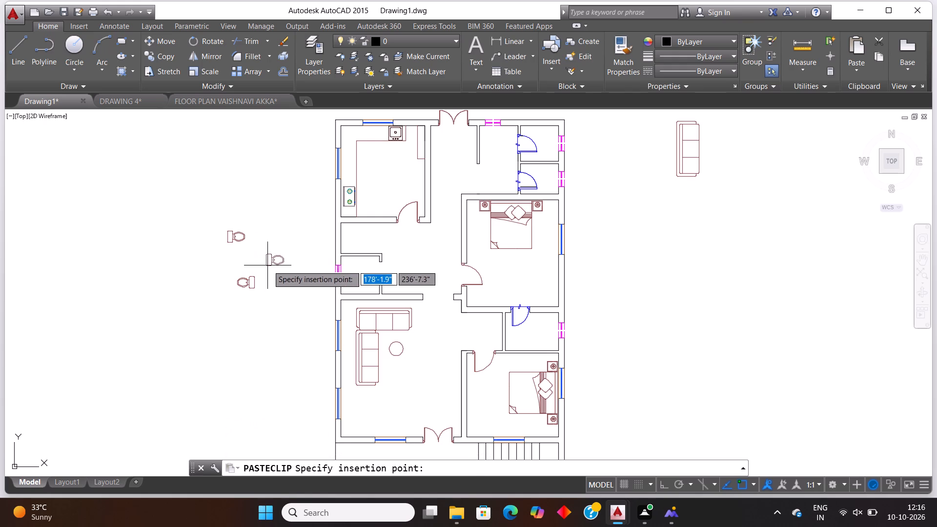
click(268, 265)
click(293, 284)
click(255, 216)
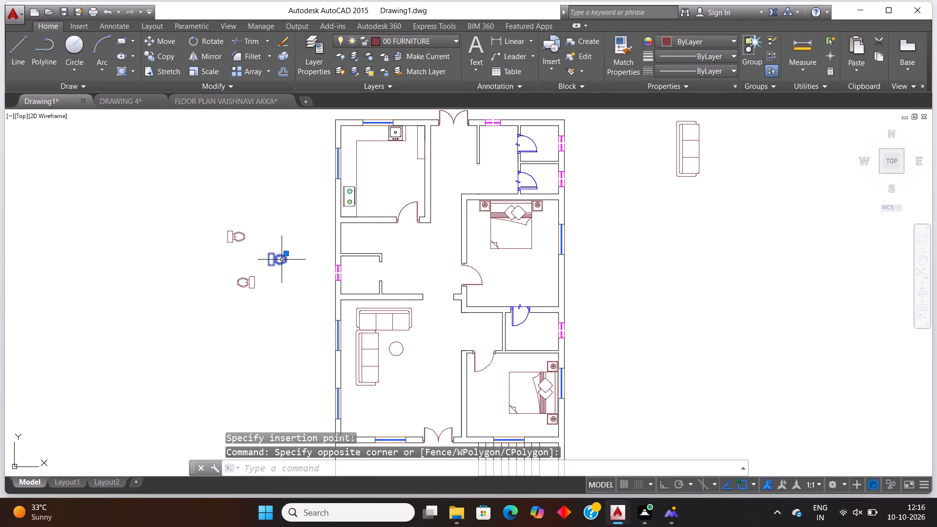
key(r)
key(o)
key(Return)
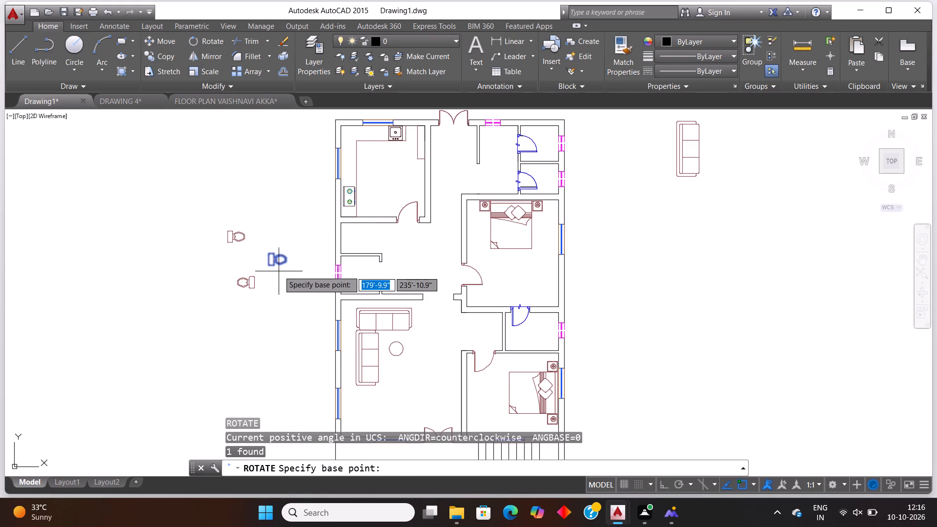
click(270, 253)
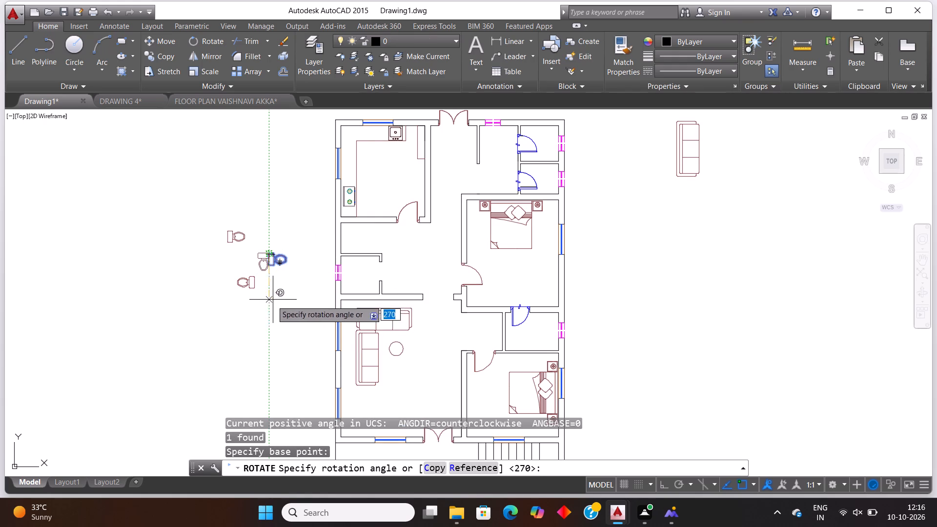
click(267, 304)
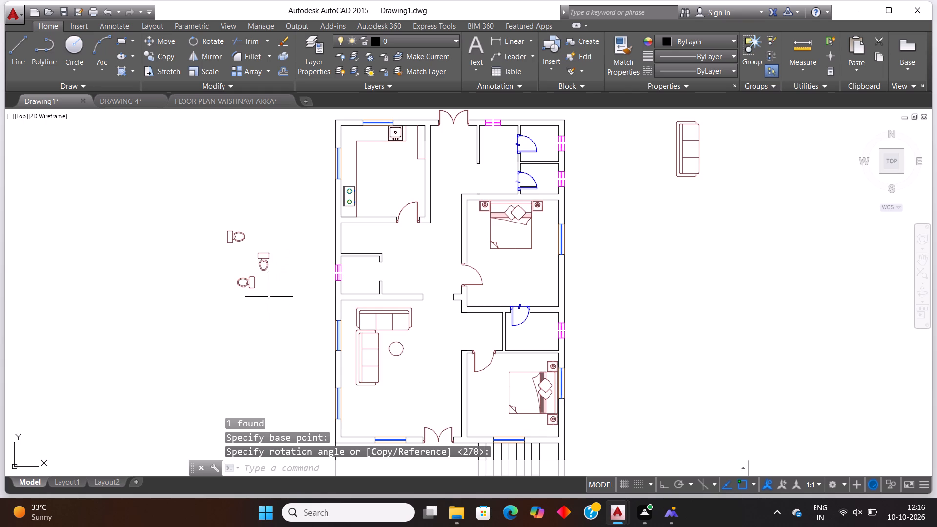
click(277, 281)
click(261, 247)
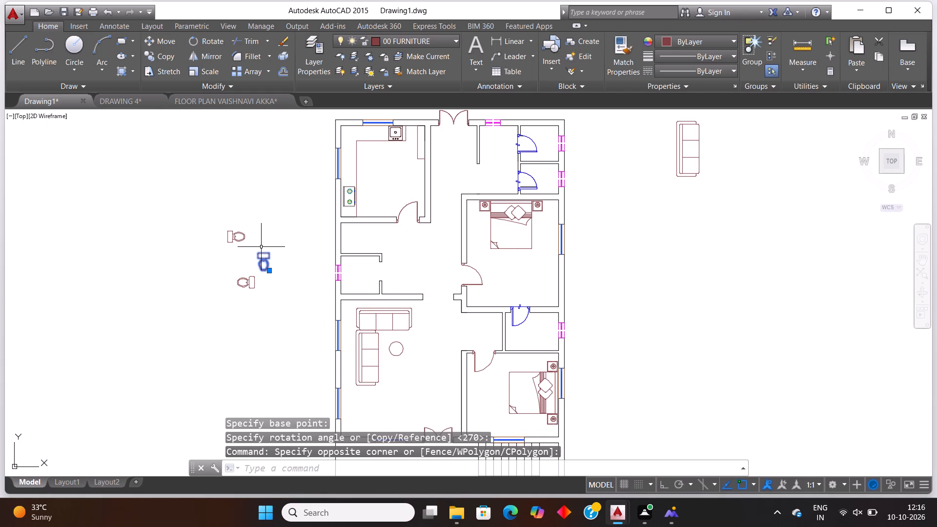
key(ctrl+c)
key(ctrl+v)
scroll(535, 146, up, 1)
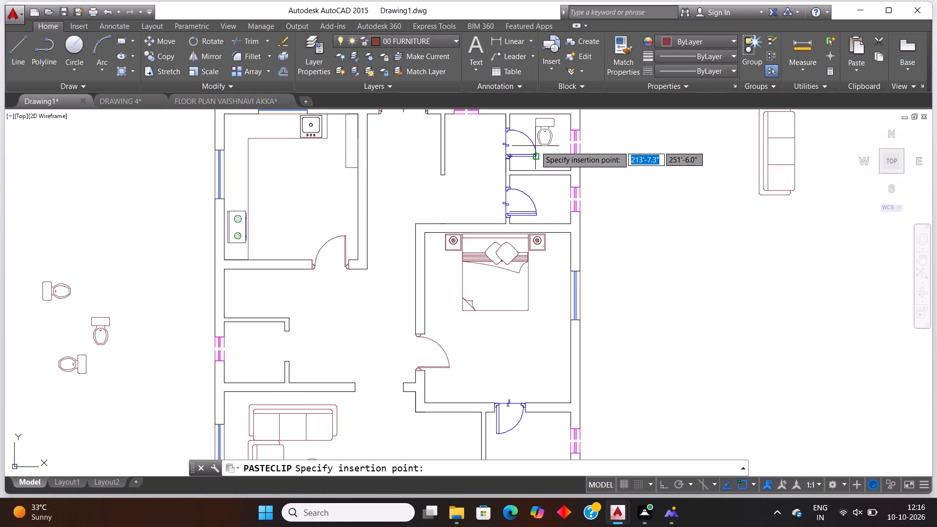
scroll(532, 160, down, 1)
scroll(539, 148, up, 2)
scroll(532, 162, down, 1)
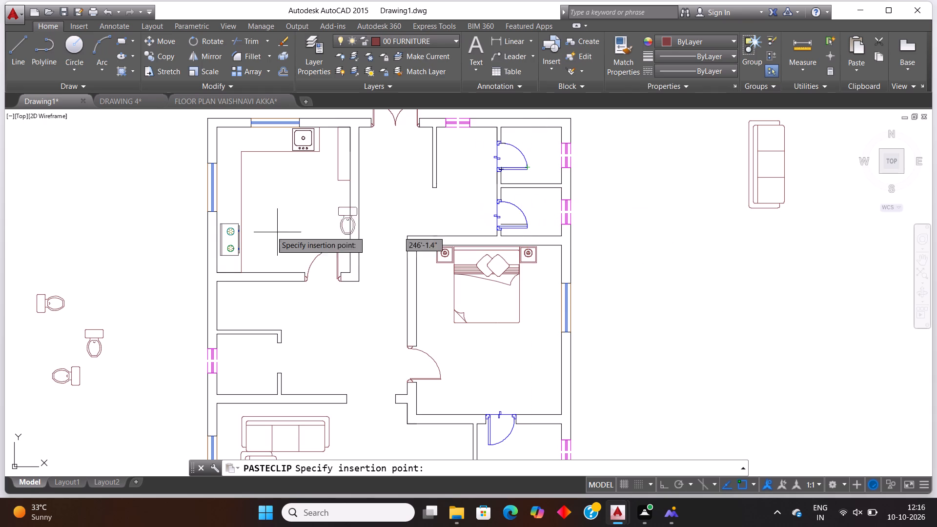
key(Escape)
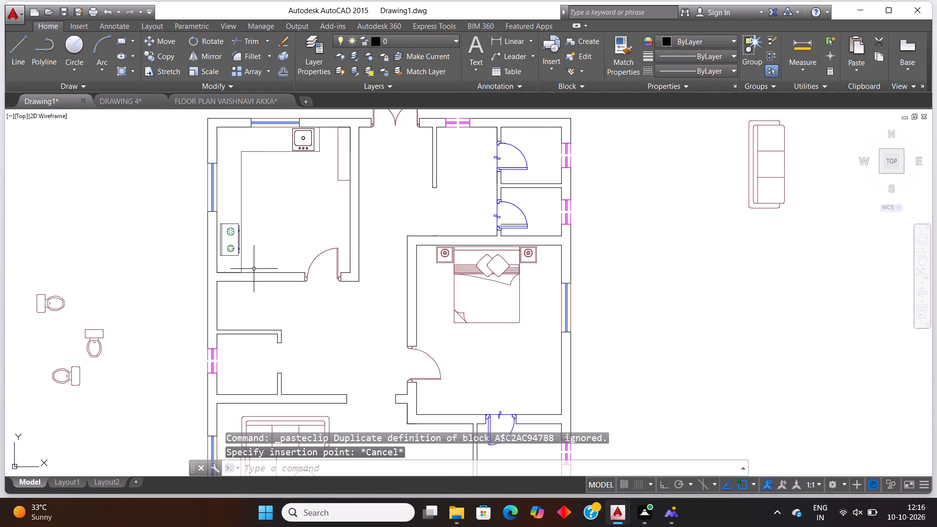
Copy the toilet with its tank facing the plan into the lower small toilet room, against the ventilator wall.
scroll(254, 269, down, 1)
click(158, 340)
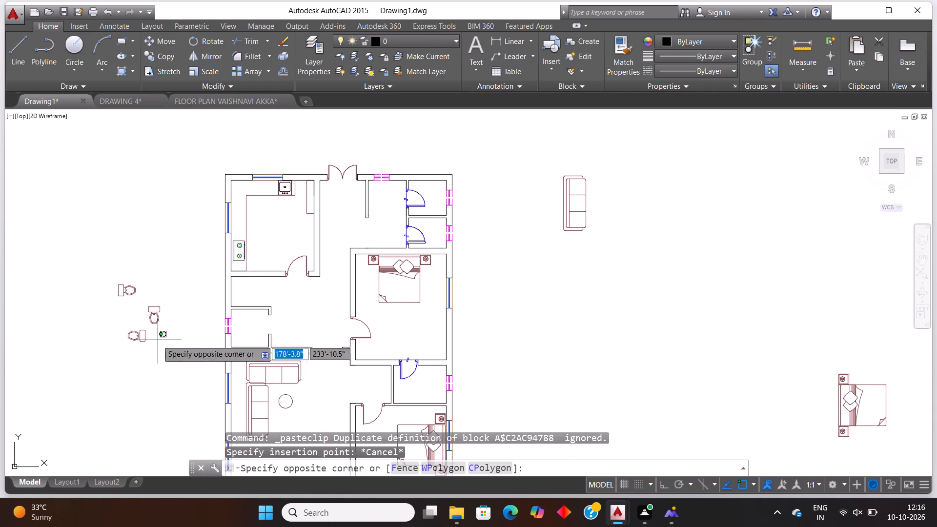
click(122, 330)
key(ctrl+c)
key(ctrl+v)
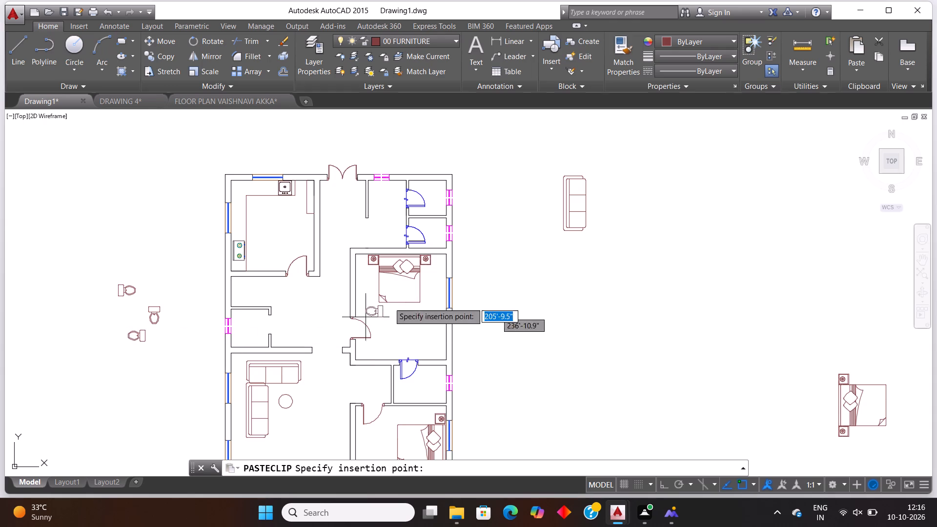
scroll(436, 231, up, 2)
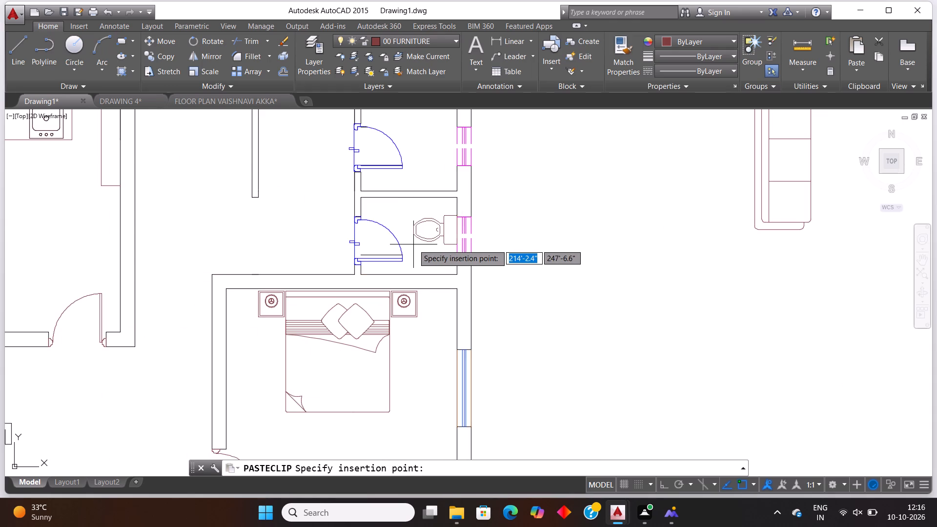
click(413, 244)
scroll(486, 254, down, 3)
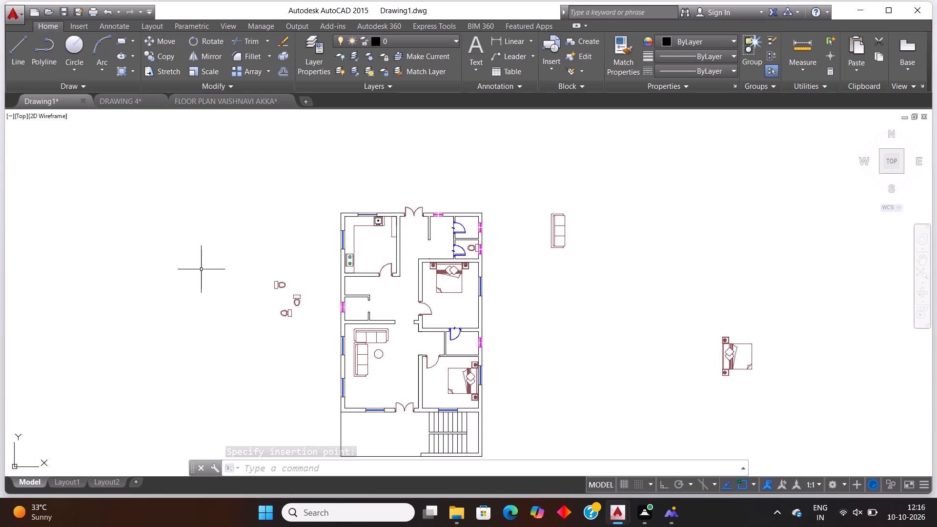
Erase the three spare toilet fixtures lying outside the floor plan.
scroll(347, 255, down, 1)
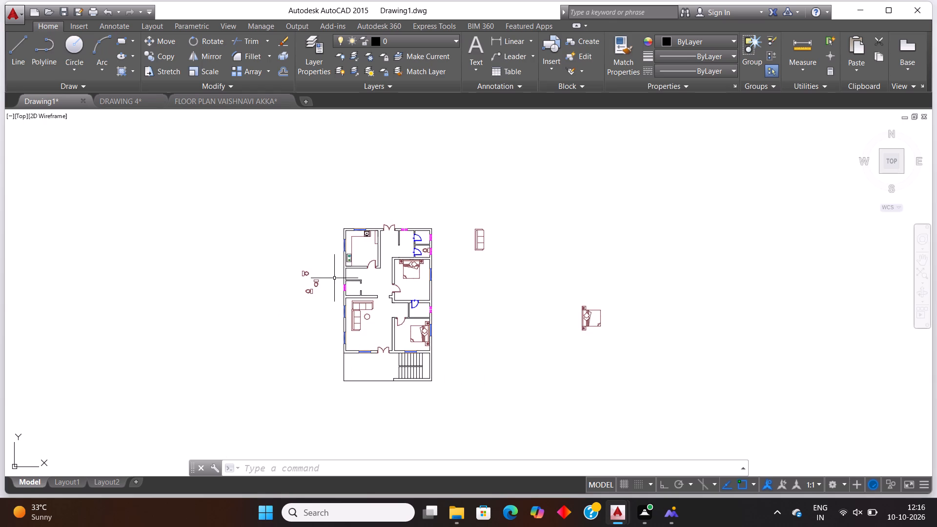
scroll(334, 278, up, 1)
click(321, 309)
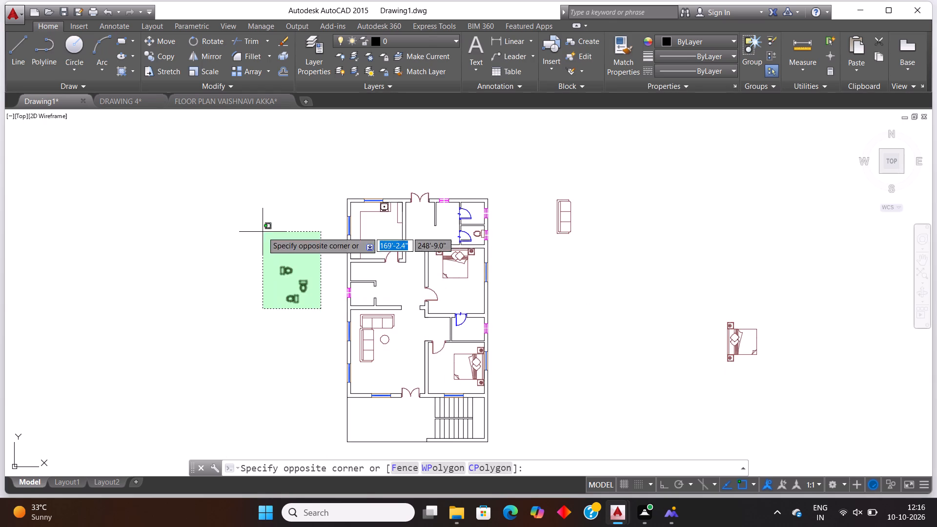
click(263, 232)
key(Delete)
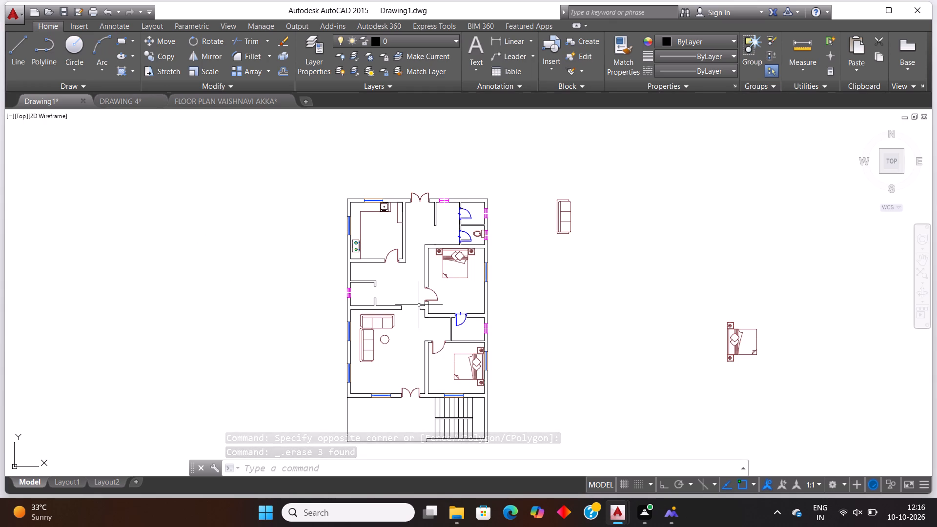
Copy the kitchen sink into the wash area, in the corner between the ventilator wall and the upper toilet.
click(388, 210)
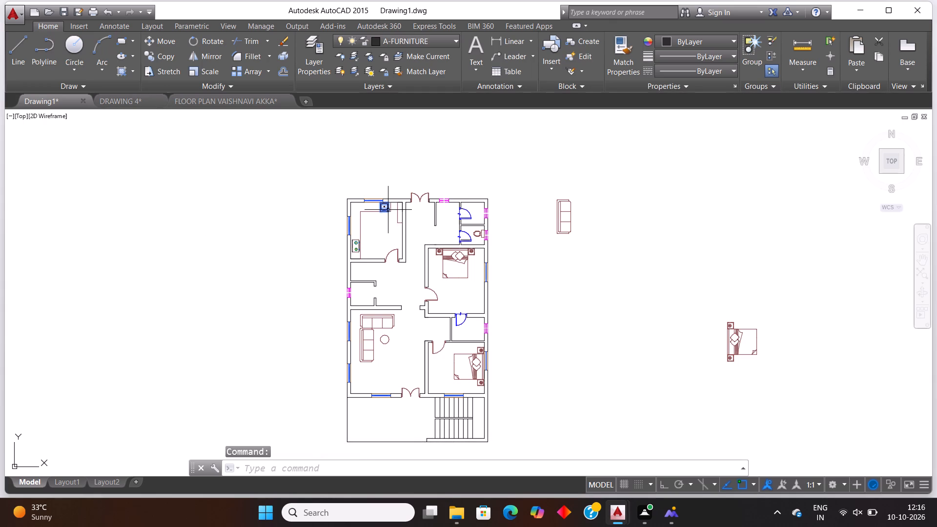
key(ctrl+c)
key(ctrl+v)
scroll(468, 203, up, 1)
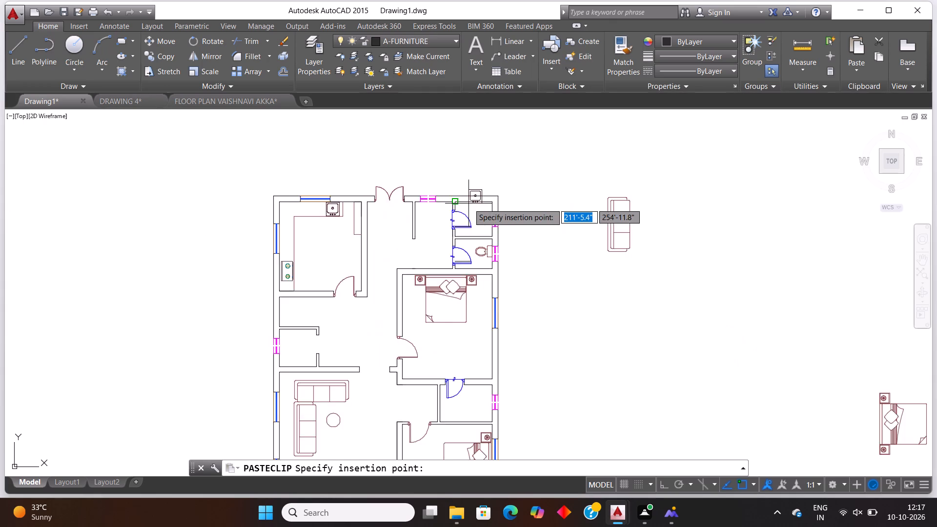
scroll(468, 203, up, 3)
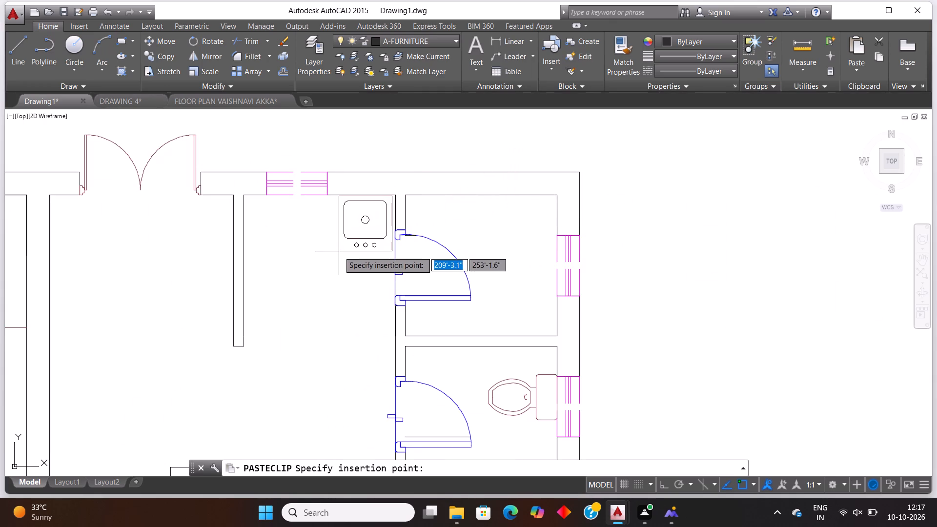
click(339, 251)
scroll(336, 304, down, 2)
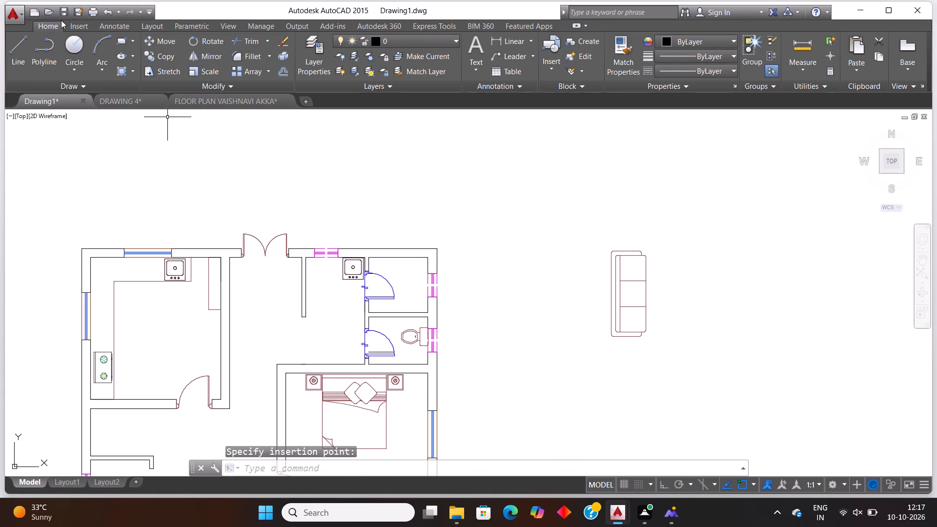
Copy the washbasin from the toilet beside the M. BEDROOM in DRAWING 4 into Drawing1's wash area, near the short partition wall.
click(103, 99)
scroll(460, 196, down, 1)
scroll(455, 214, up, 1)
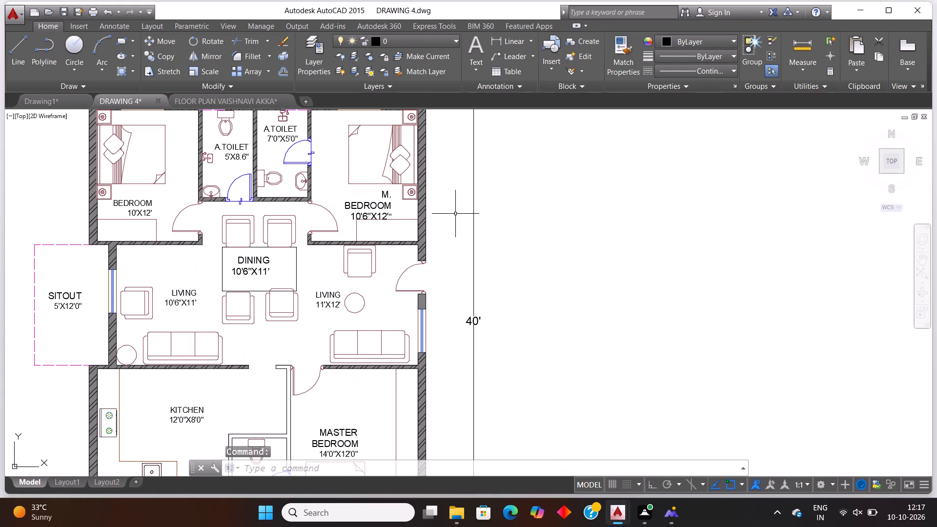
scroll(257, 166, up, 2)
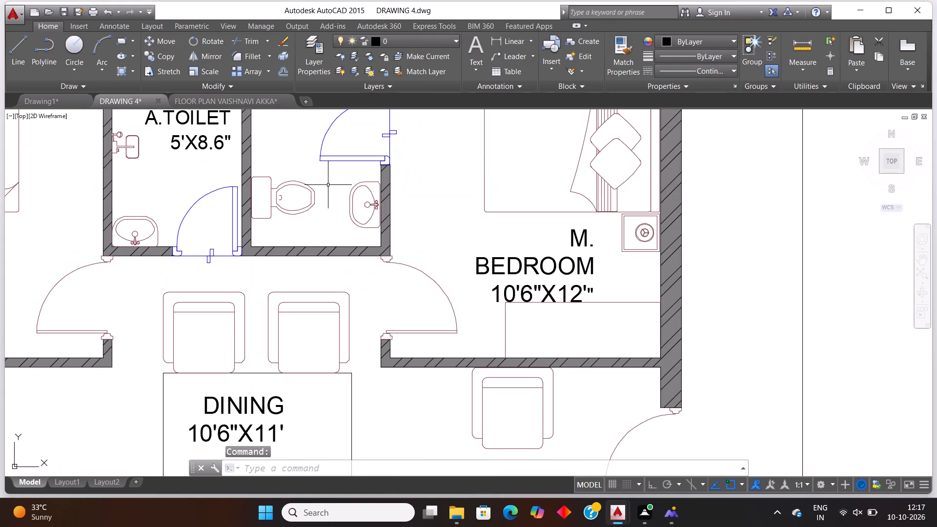
click(354, 192)
key(ctrl+c)
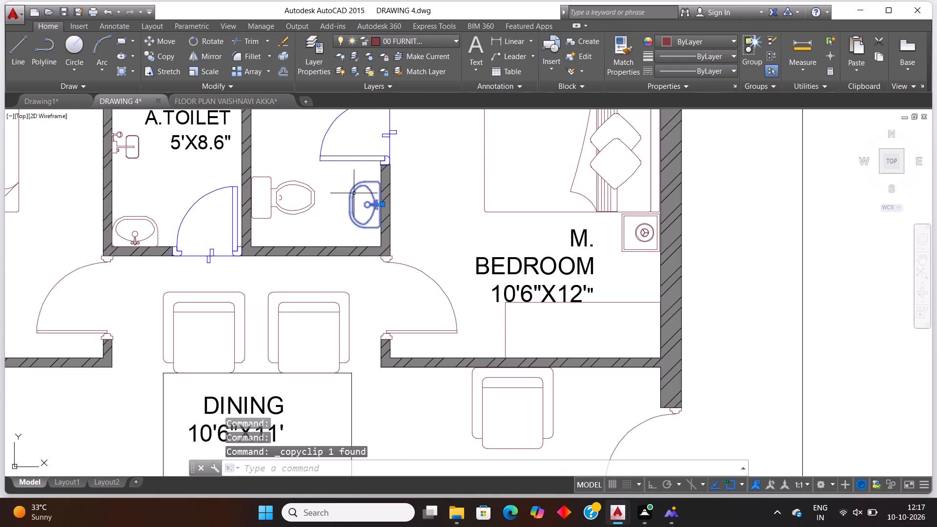
click(65, 101)
key(ctrl+v)
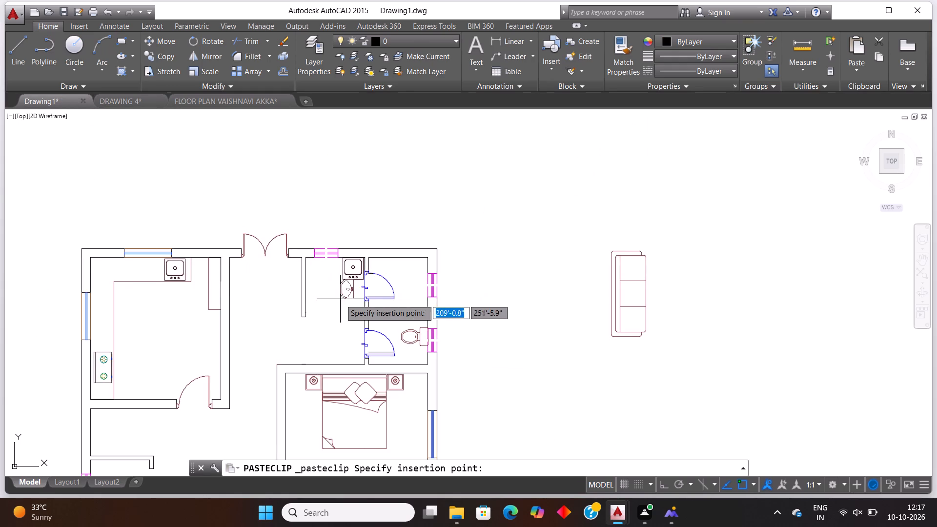
click(311, 296)
click(312, 295)
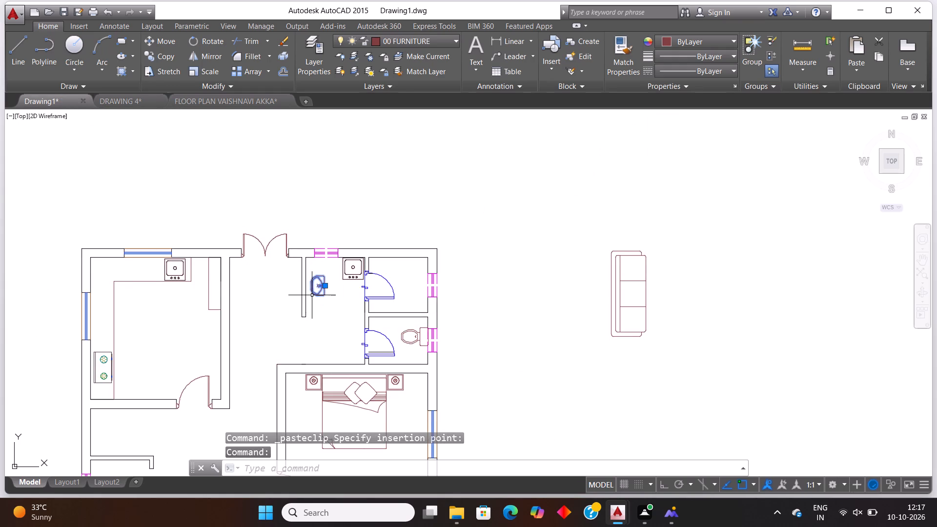
Rotate the wash area's washbasin 90 degrees so its flat back faces the ventilator wall.
text(ro)
key(Return)
key(Return)
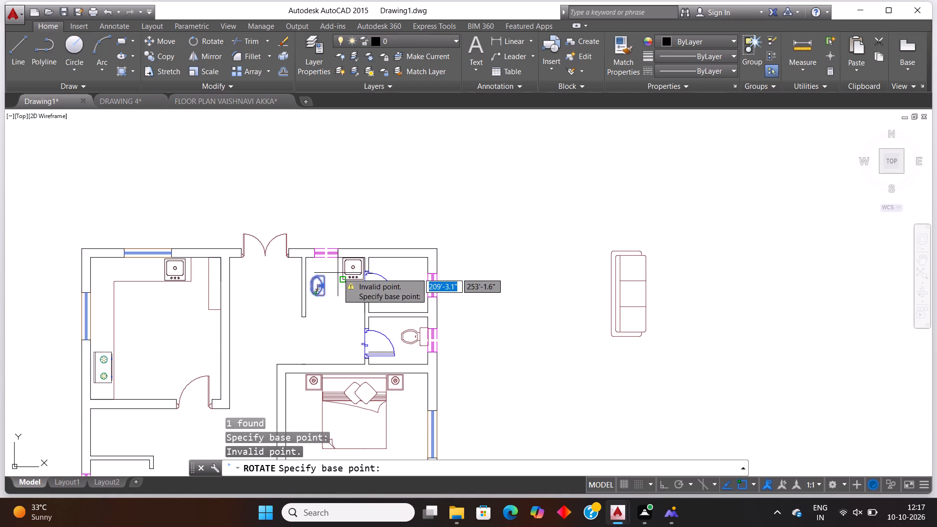
click(322, 282)
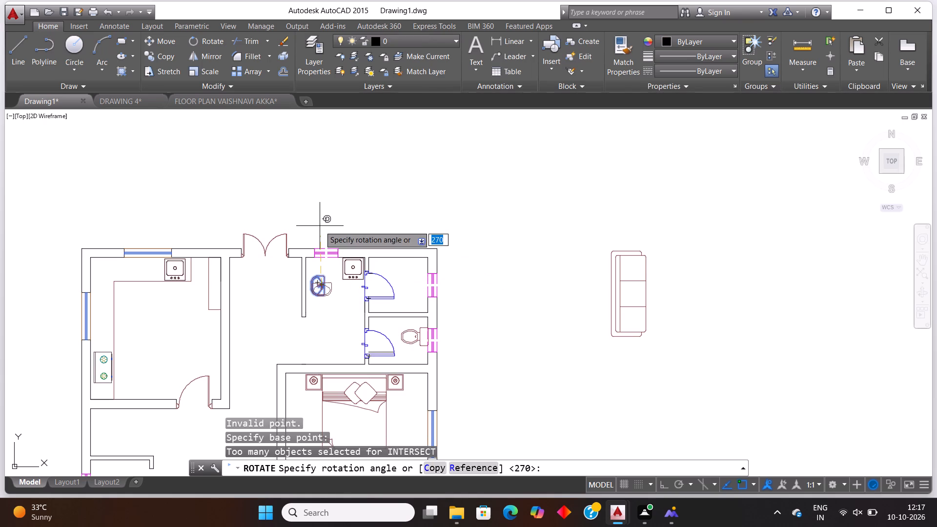
key(F8)
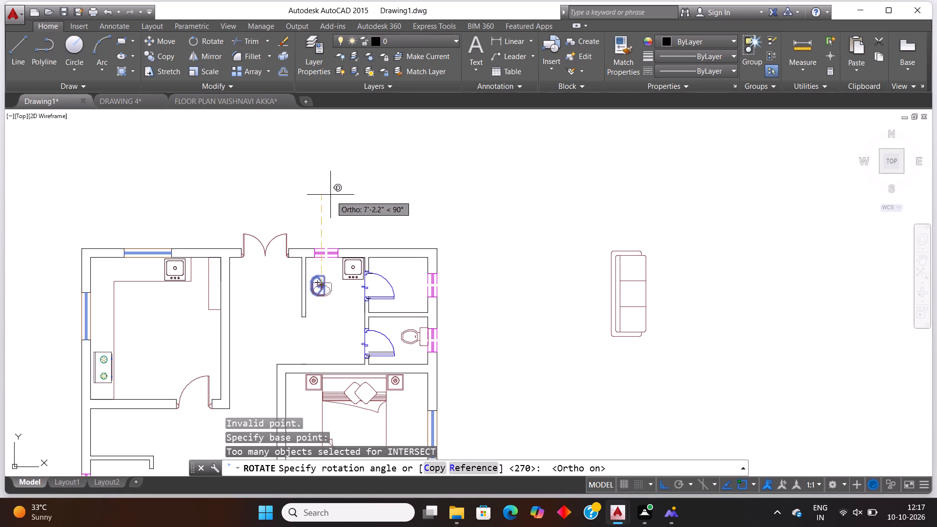
click(330, 193)
Move the washbasin against the ventilator wall, into the corner beside the short partition wall.
drag(313, 294, 318, 268)
drag(321, 284, 321, 256)
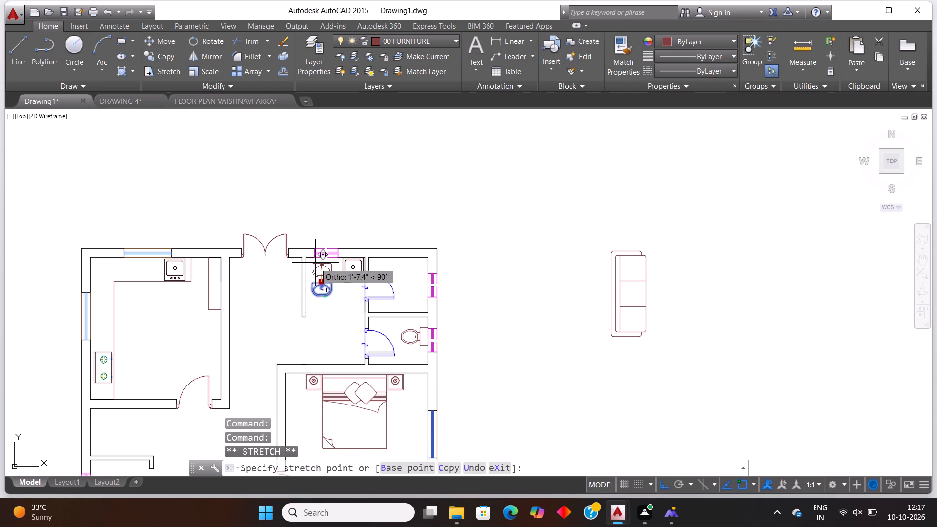
click(315, 260)
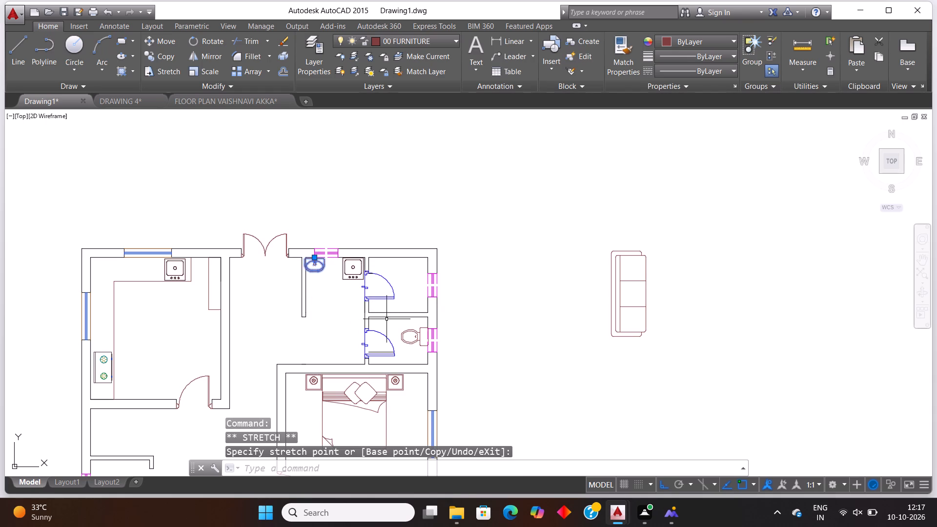
key(Escape)
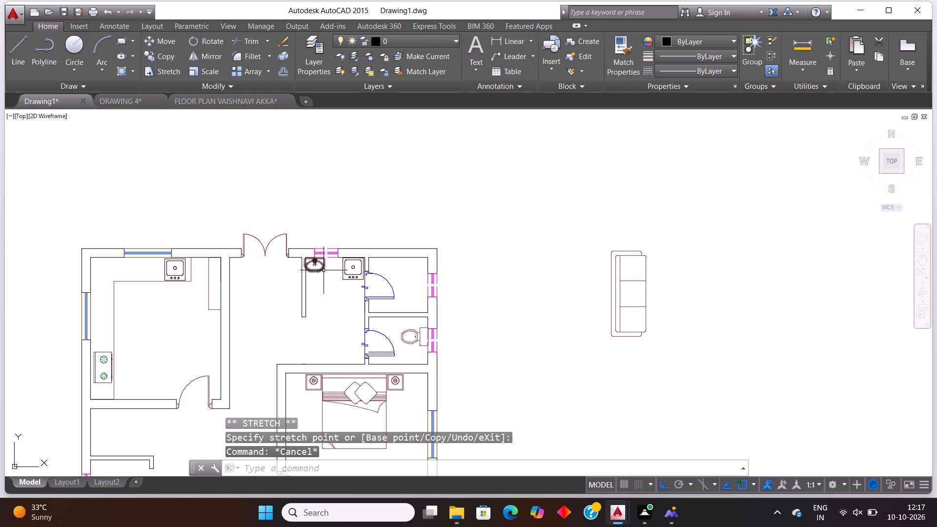
drag(324, 270, 330, 269)
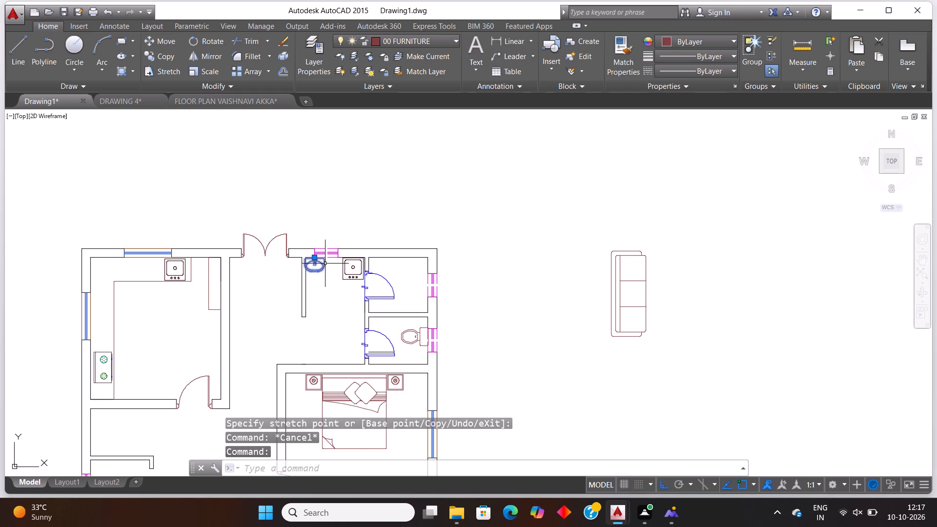
click(325, 264)
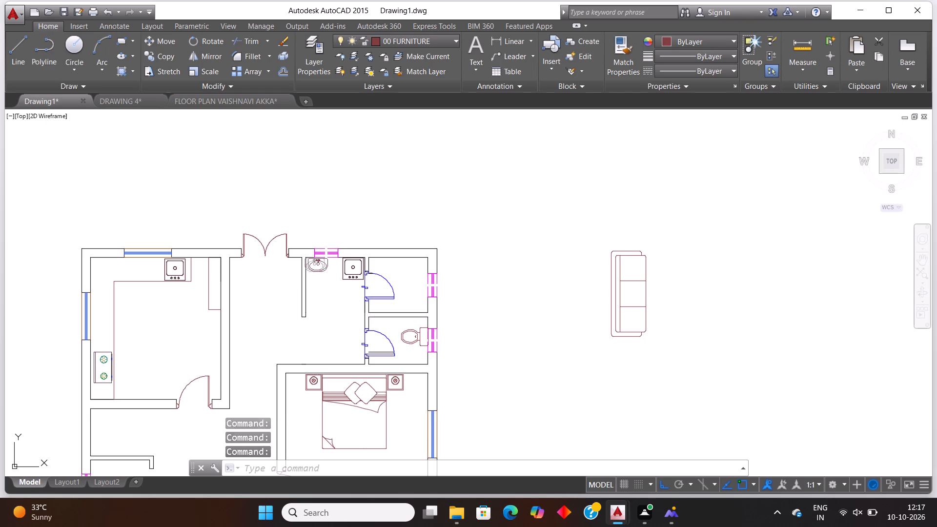
scroll(333, 323, down, 2)
key(Escape)
Erase the spare sofa and the spare bed lying outside the floor plan.
scroll(337, 320, down, 1)
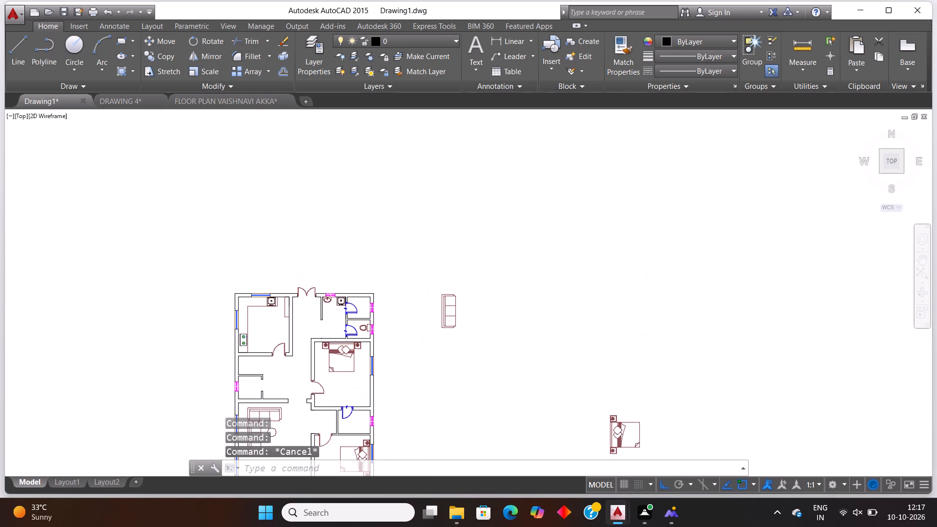
scroll(347, 321, down, 1)
scroll(331, 384, up, 2)
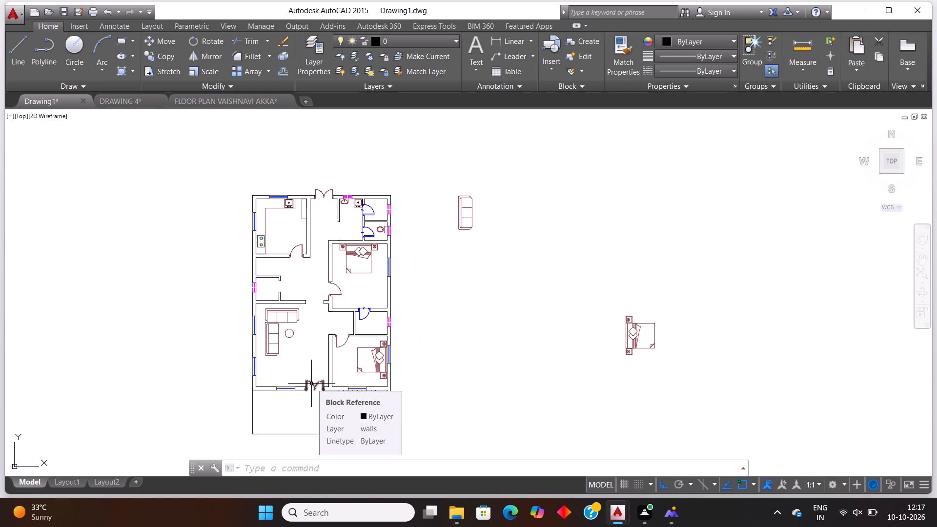
scroll(278, 287, down, 1)
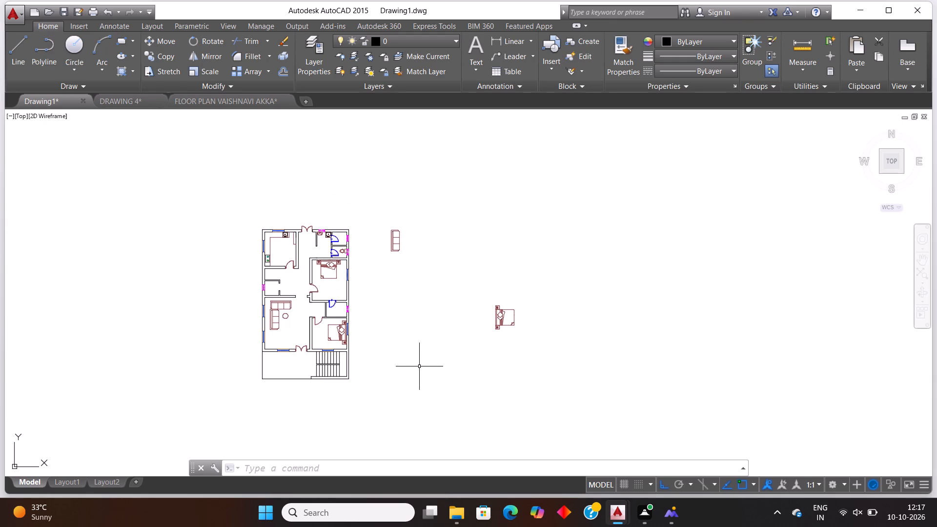
scroll(419, 370, down, 1)
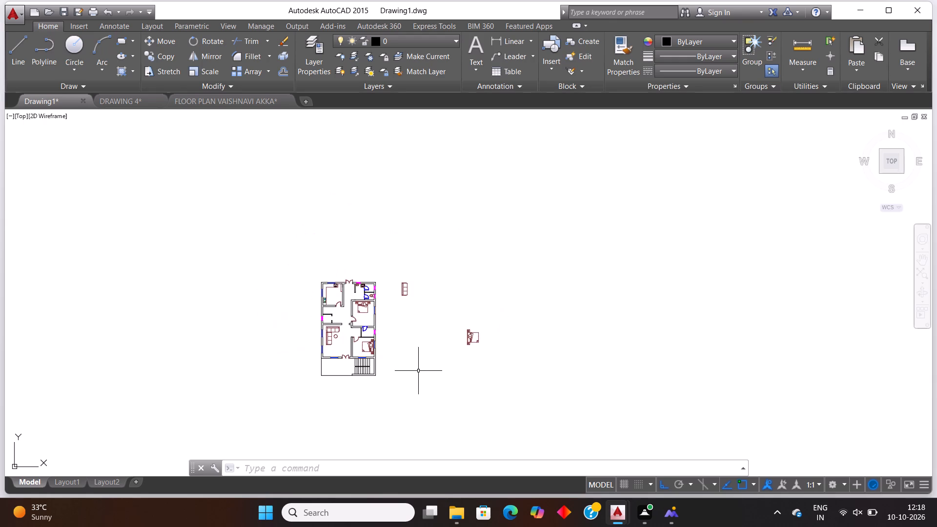
scroll(409, 376, up, 2)
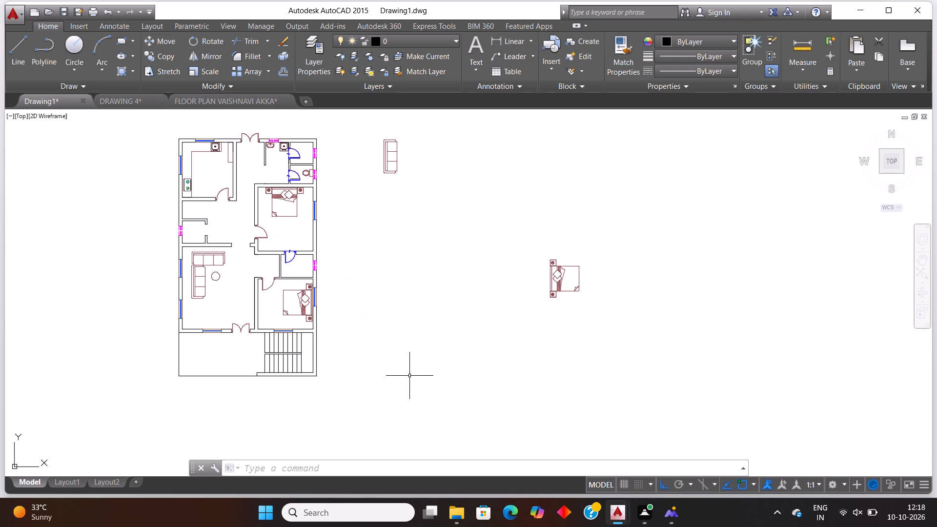
scroll(409, 376, down, 1)
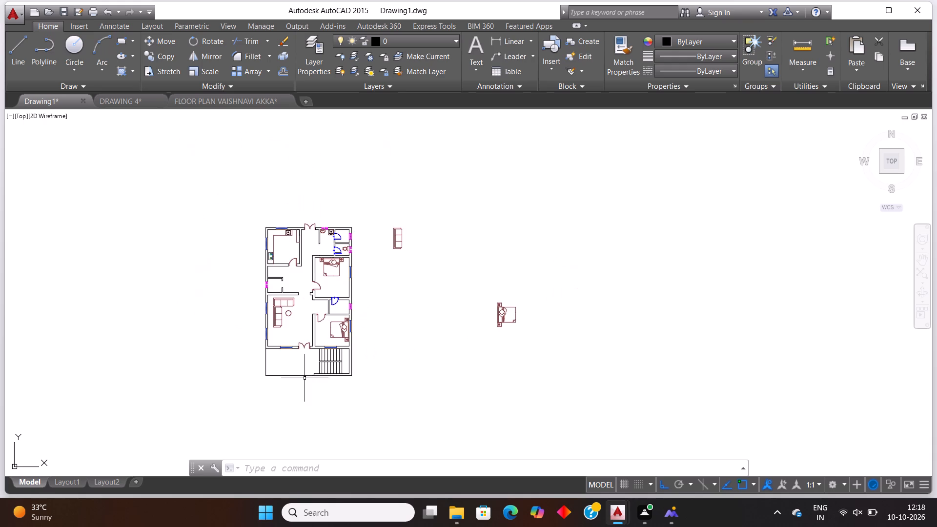
scroll(304, 378, up, 1)
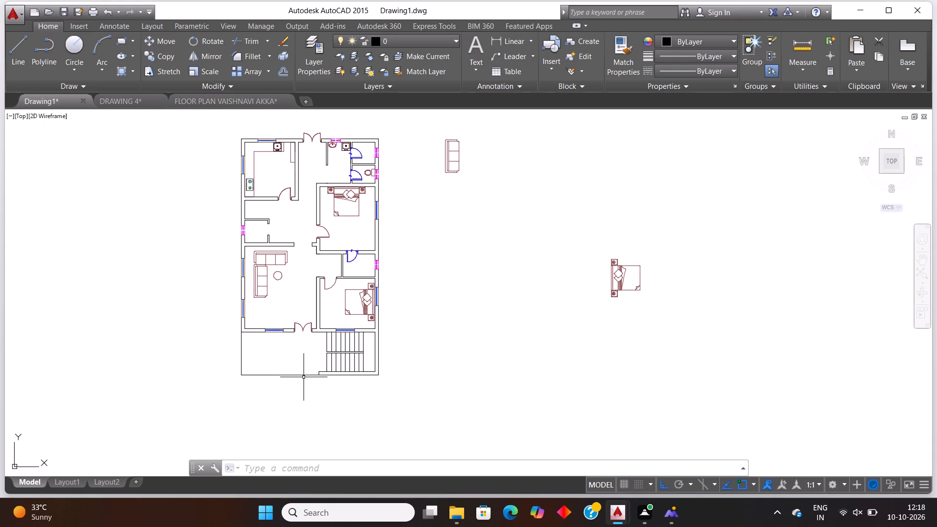
click(669, 359)
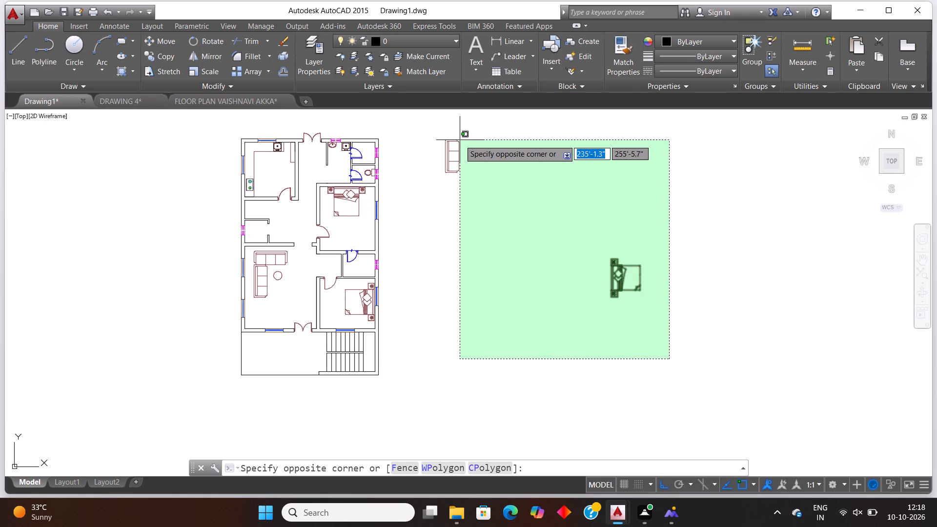
click(437, 145)
key(Delete)
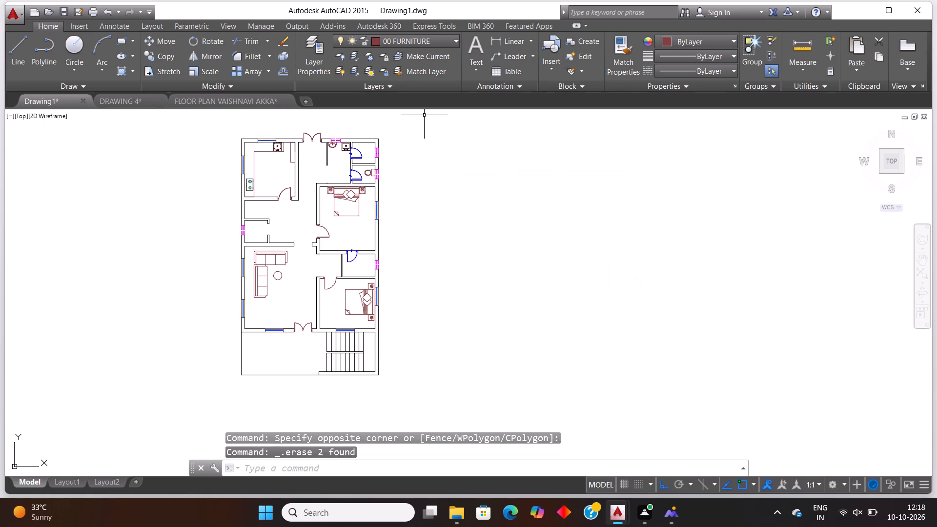
Copy the BEDROOM 10'X12' text label from DRAWING 4 into the middle of Drawing1's kitchen.
click(117, 97)
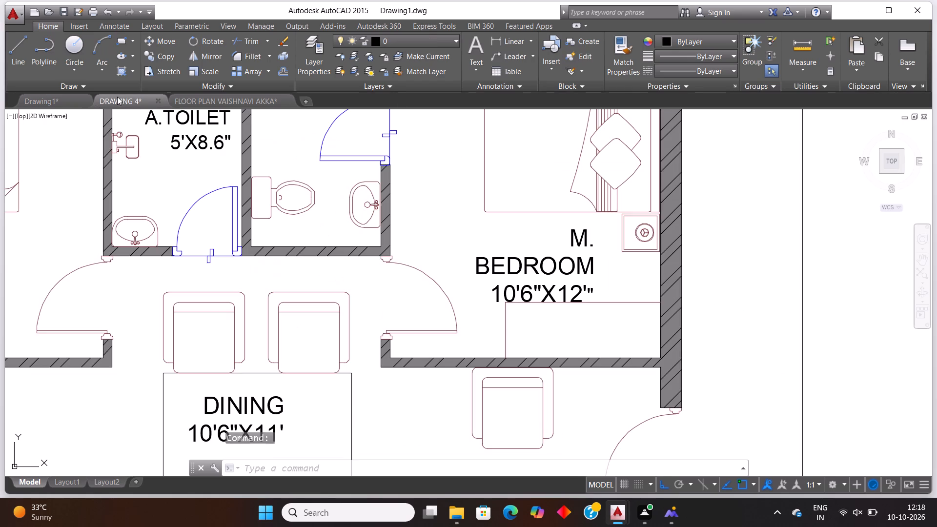
scroll(250, 230, down, 4)
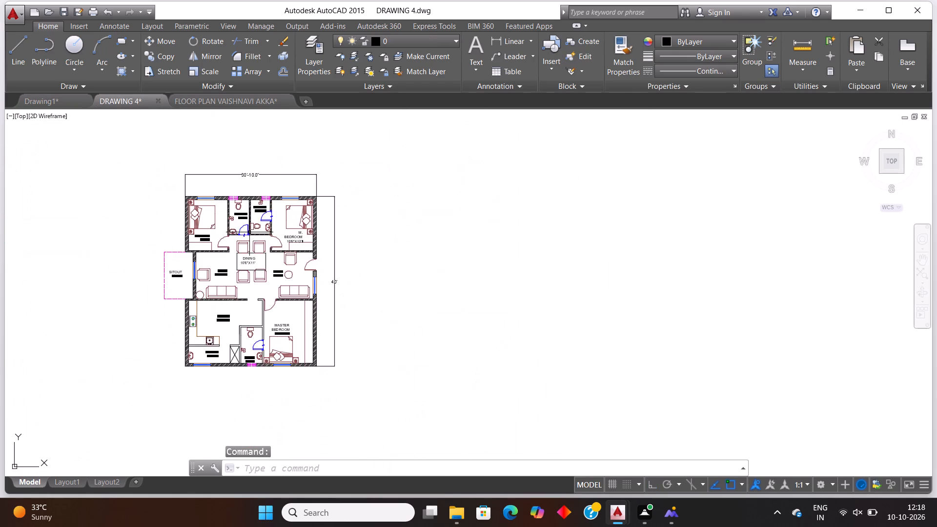
scroll(218, 244, up, 3)
click(194, 221)
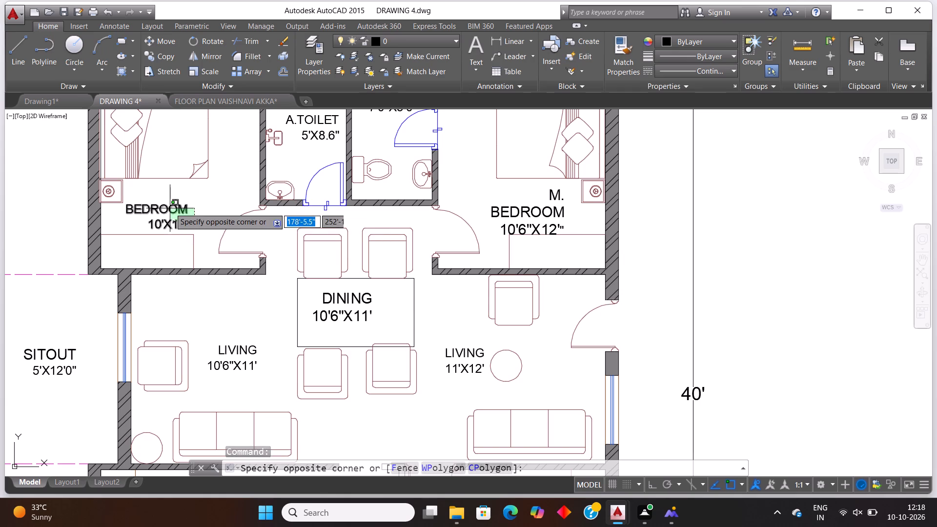
click(170, 208)
key(ctrl+c)
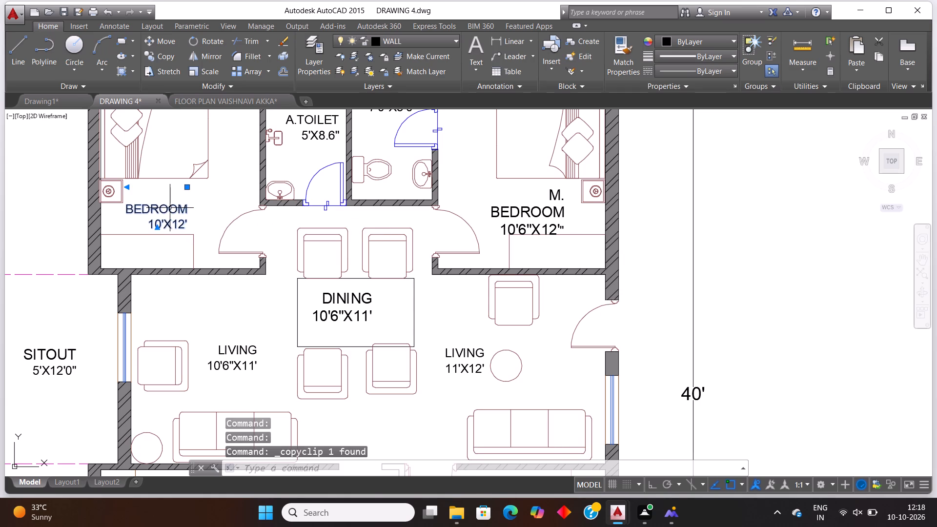
click(41, 101)
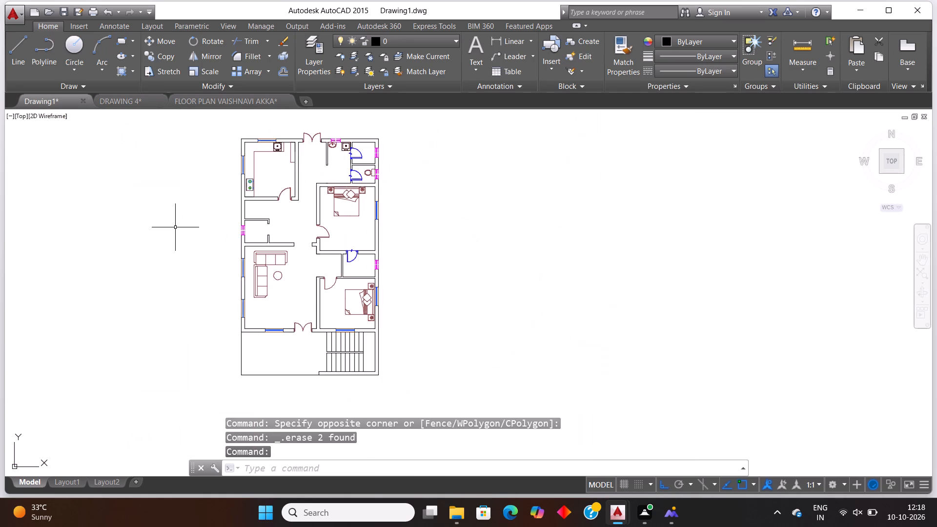
key(ctrl+v)
scroll(269, 162, up, 2)
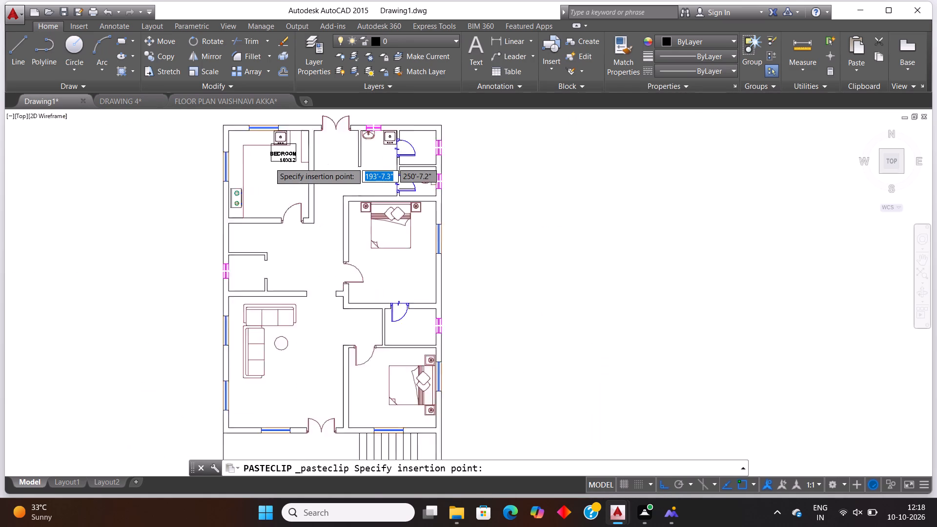
scroll(269, 162, up, 1)
click(228, 202)
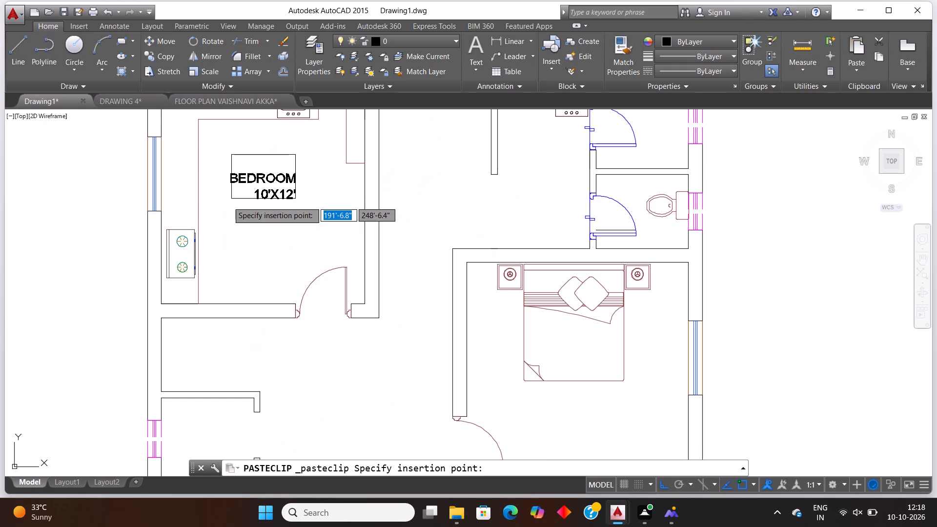
Paste the BEDROOM 10'X12' label into the passage inside the upper double door and into the wash area.
scroll(395, 238, down, 2)
scroll(435, 204, up, 1)
key(ctrl+v)
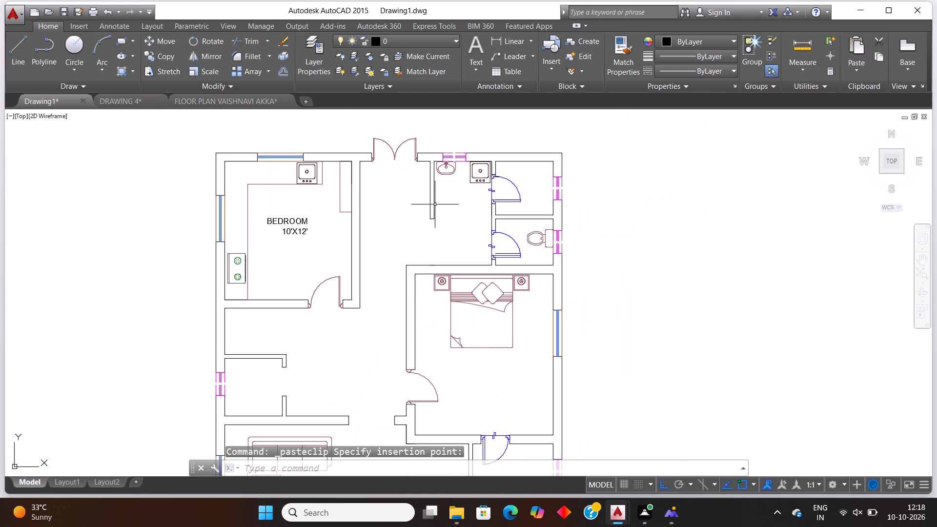
click(373, 212)
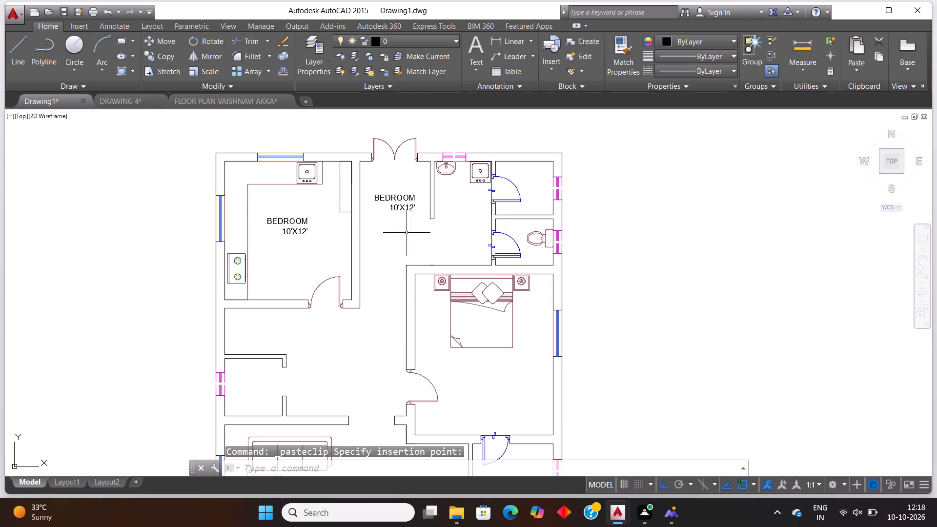
key(ctrl+v)
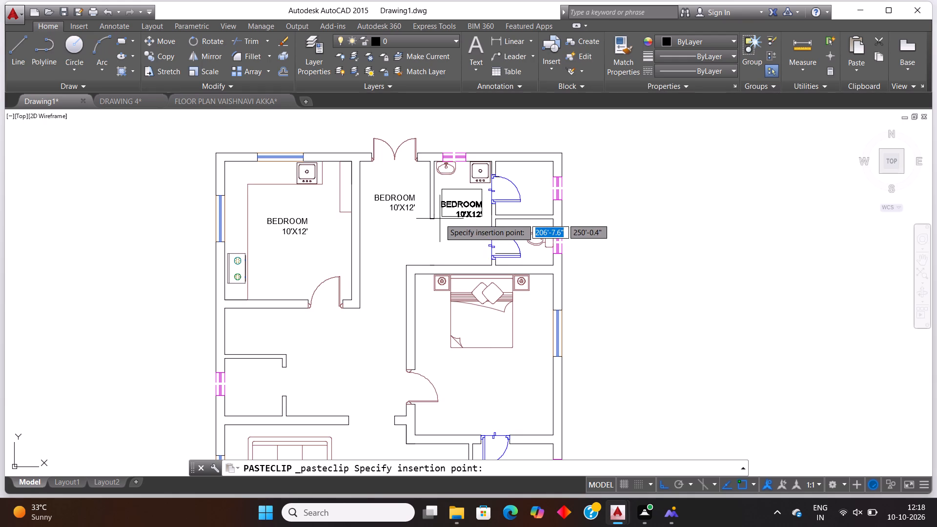
click(440, 219)
Paste the BEDROOM 10'X12' label into the upper bedroom, below the bed.
scroll(534, 203, down, 1)
scroll(523, 335, up, 2)
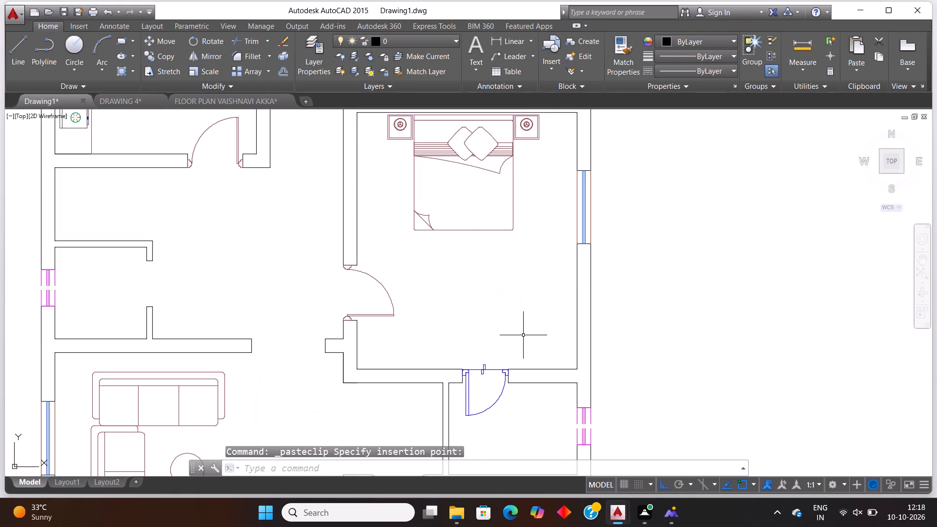
key(ctrl+v)
click(436, 292)
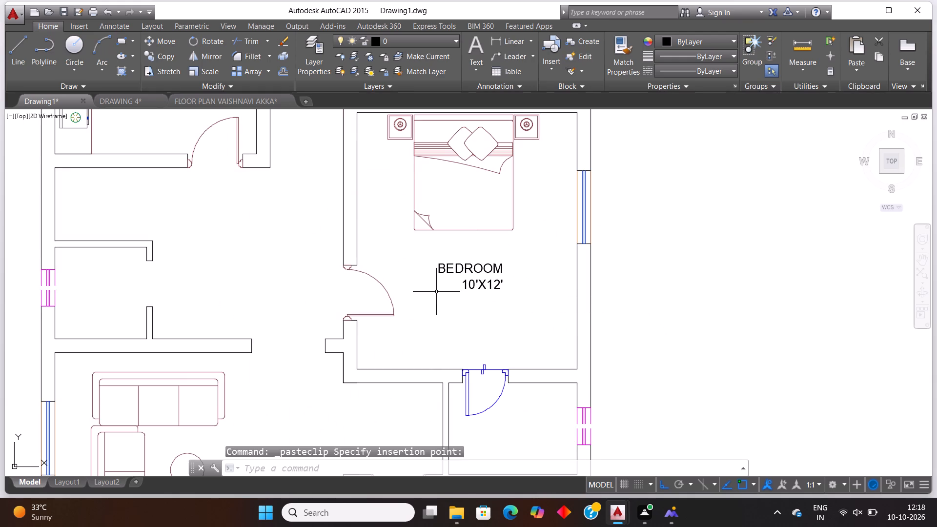
Paste the BEDROOM 10'X12' label into each of the two small spaces between the kitchen and the living room.
scroll(510, 271, down, 2)
scroll(414, 307, up, 2)
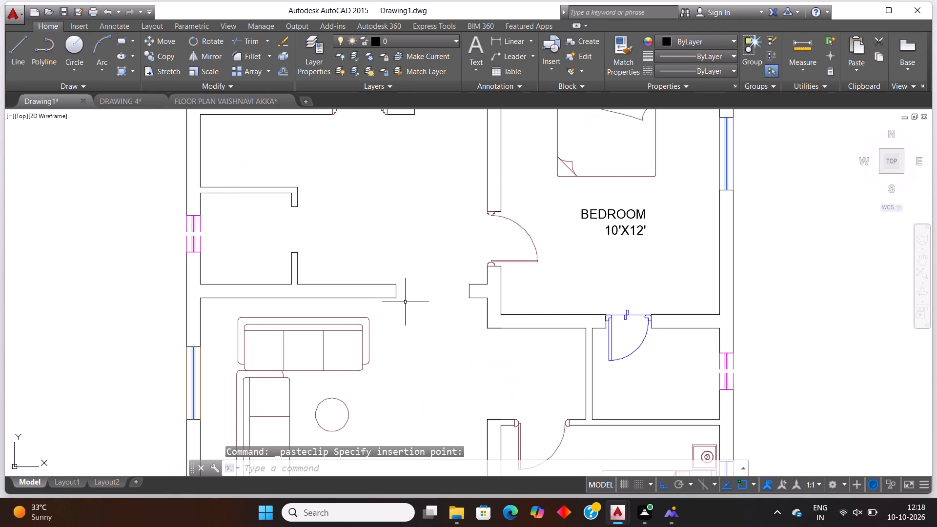
key(ctrl+v)
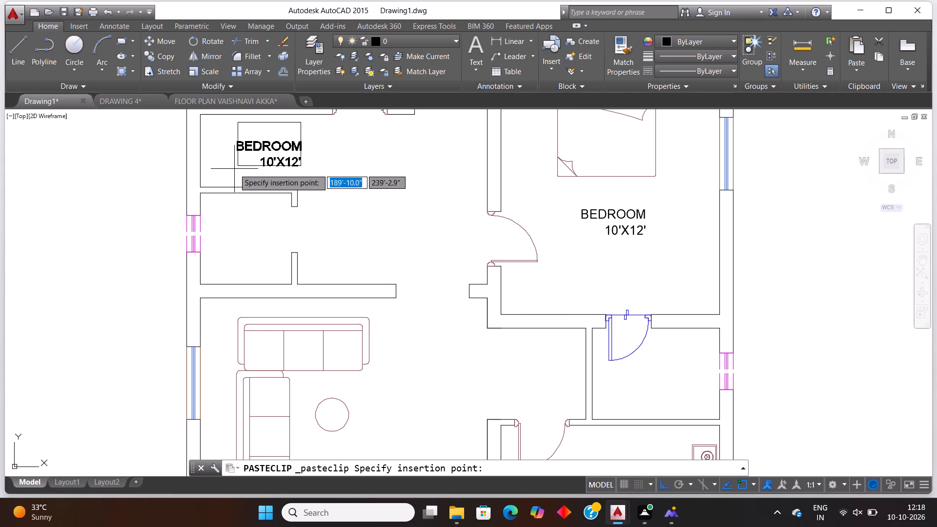
click(234, 169)
key(ctrl+v)
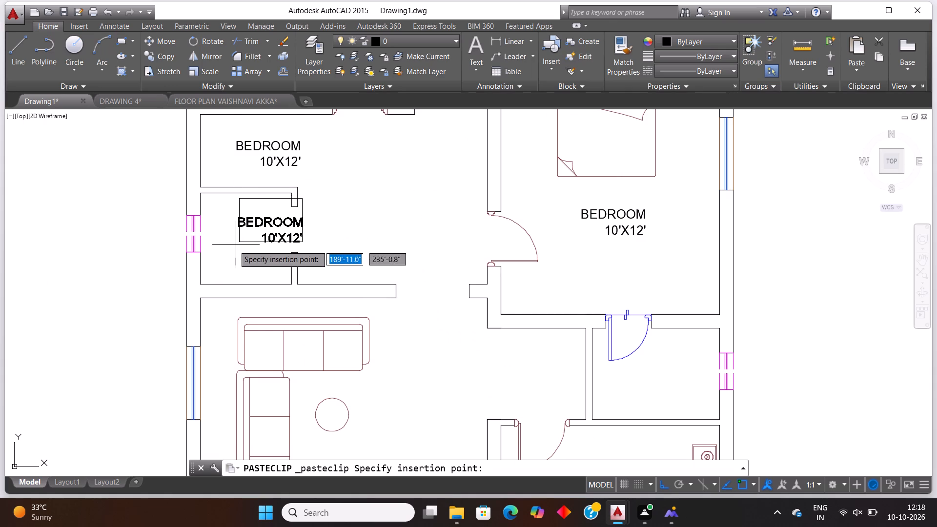
click(203, 253)
Paste the BEDROOM 10'X12' label into the living room, below the round table.
scroll(398, 254, down, 2)
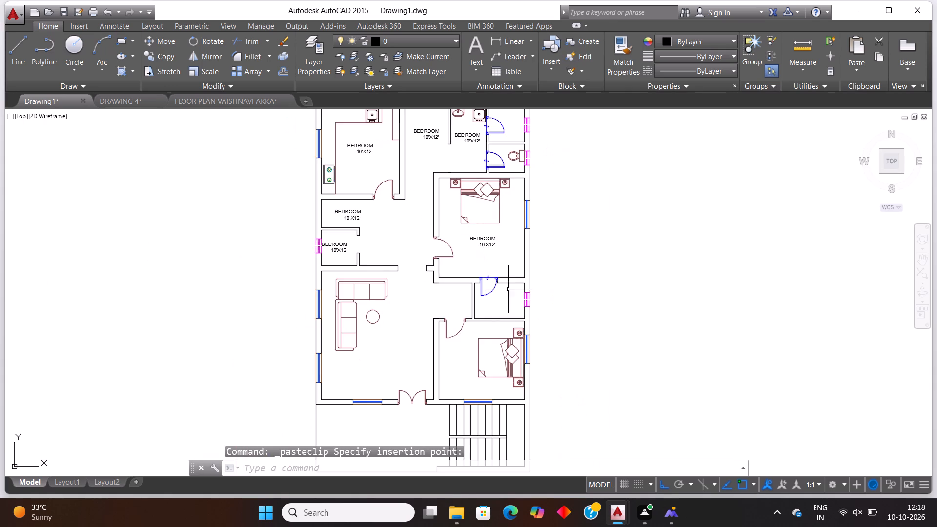
scroll(508, 289, down, 1)
scroll(468, 354, up, 2)
key(ctrl+v)
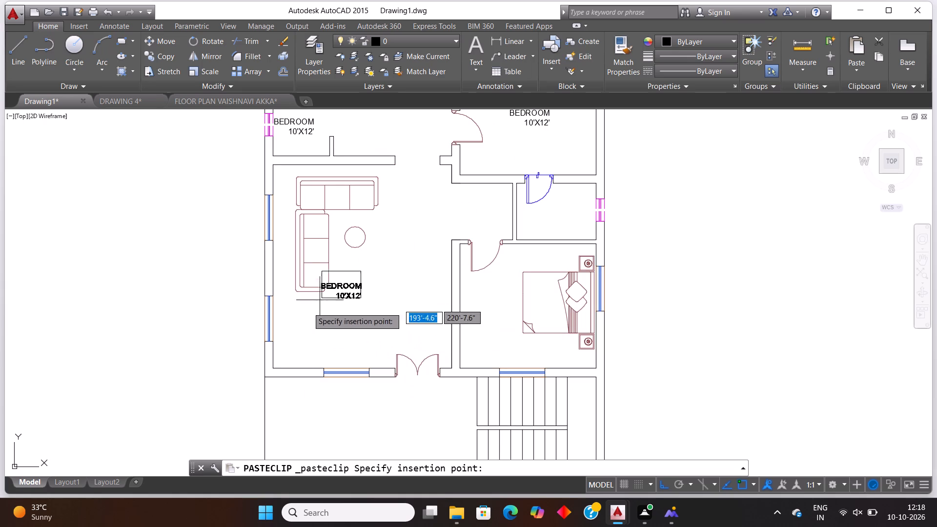
click(355, 297)
scroll(424, 270, down, 1)
scroll(461, 316, up, 1)
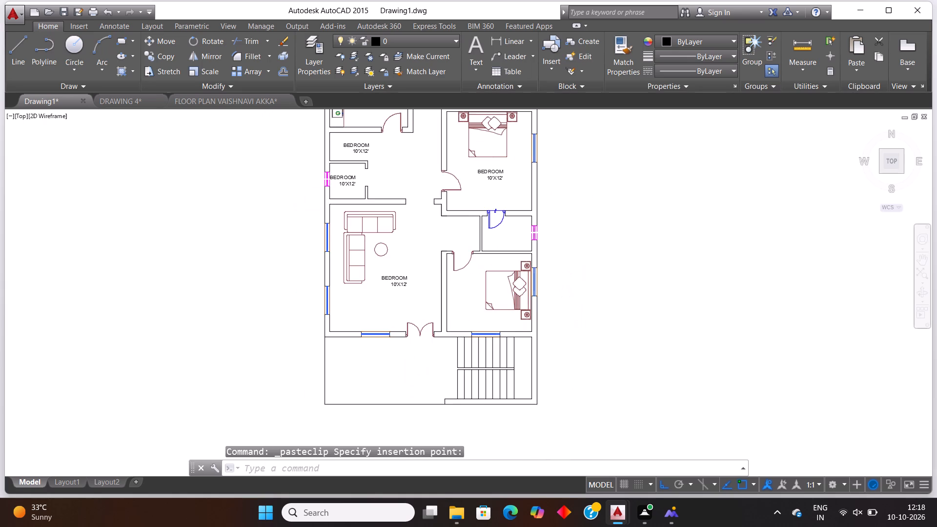
Paste the BEDROOM 10'X12' label into the lower bedroom beside the bed and into the open front area beside the staircase.
key(ctrl+v)
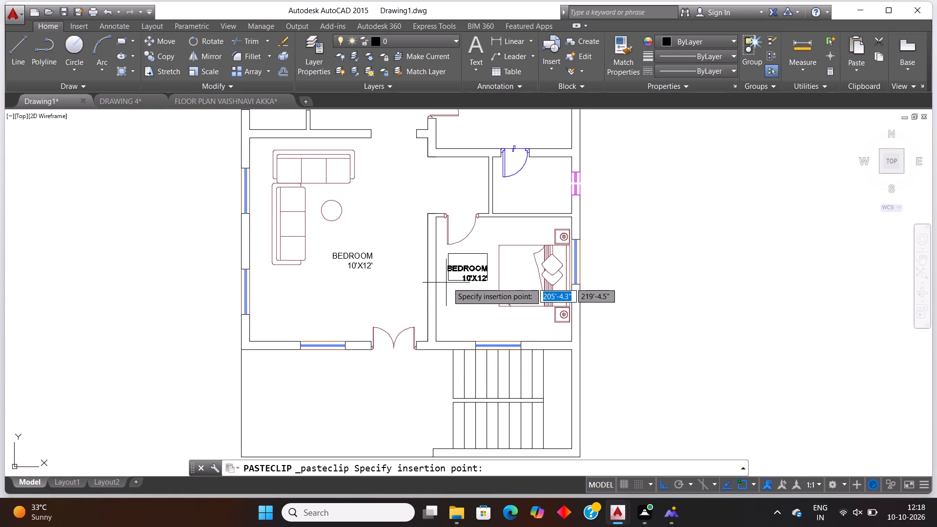
click(448, 285)
scroll(485, 269, down, 1)
scroll(483, 314, down, 1)
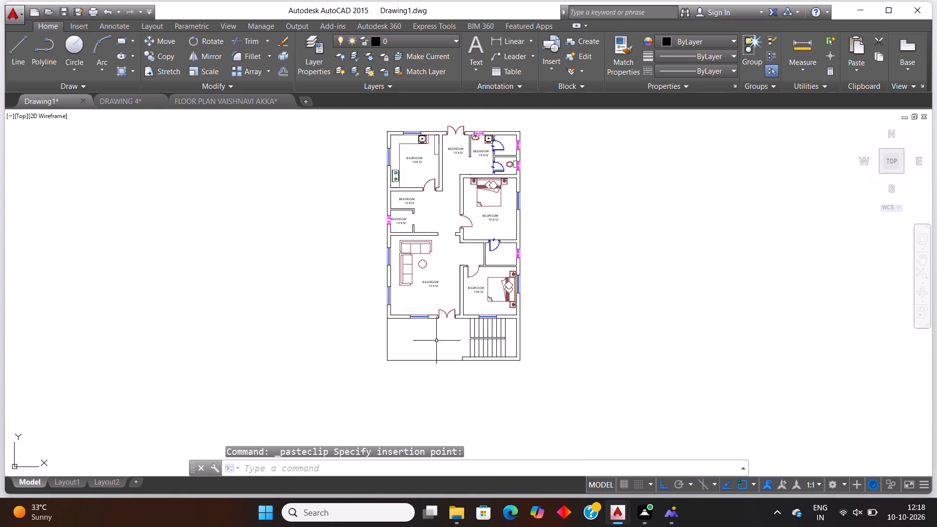
scroll(400, 358, up, 2)
key(ctrl+v)
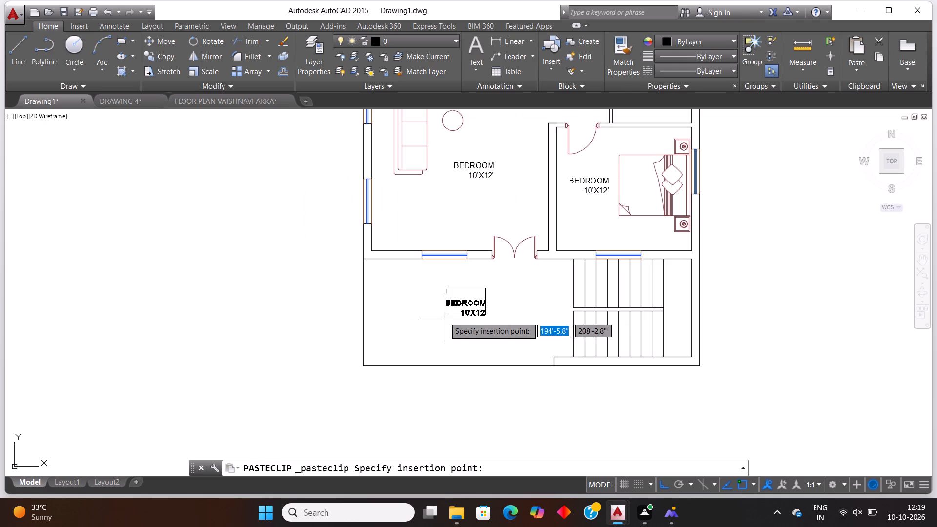
click(445, 317)
Copy the A.TOILET 5'X8.6" label from the floor plan in DRAWING 4.
scroll(489, 312, down, 2)
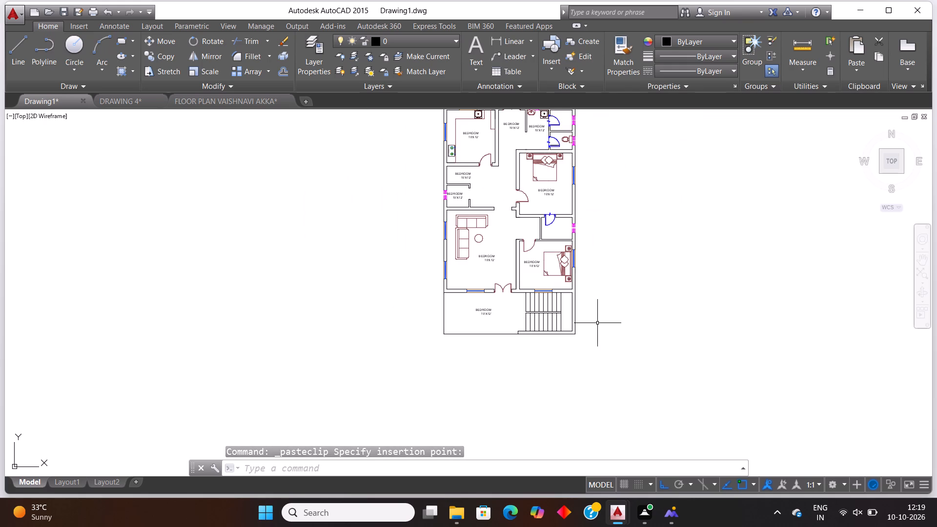
scroll(597, 323, down, 1)
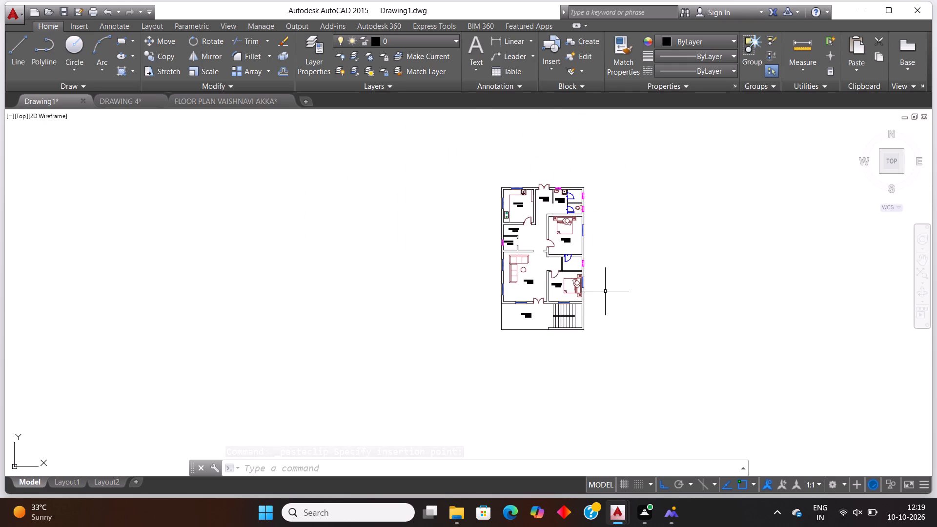
scroll(605, 284, up, 2)
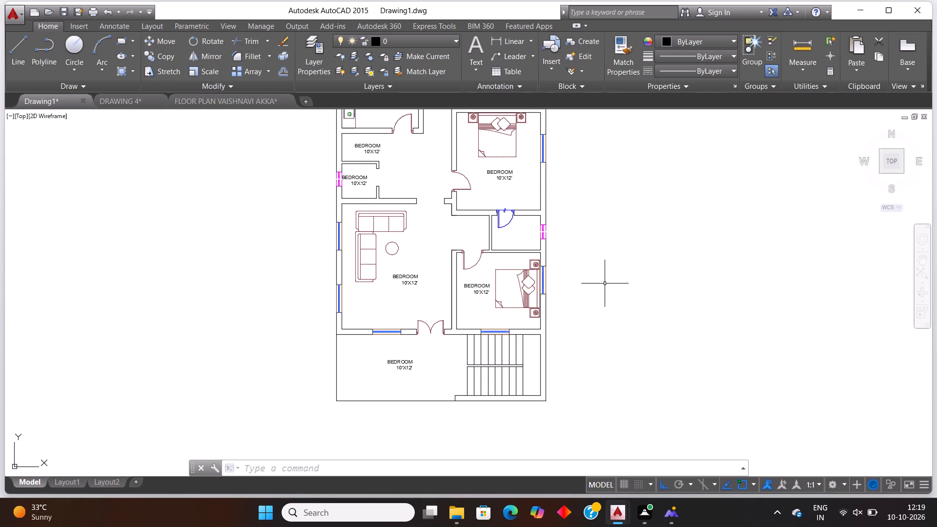
click(125, 101)
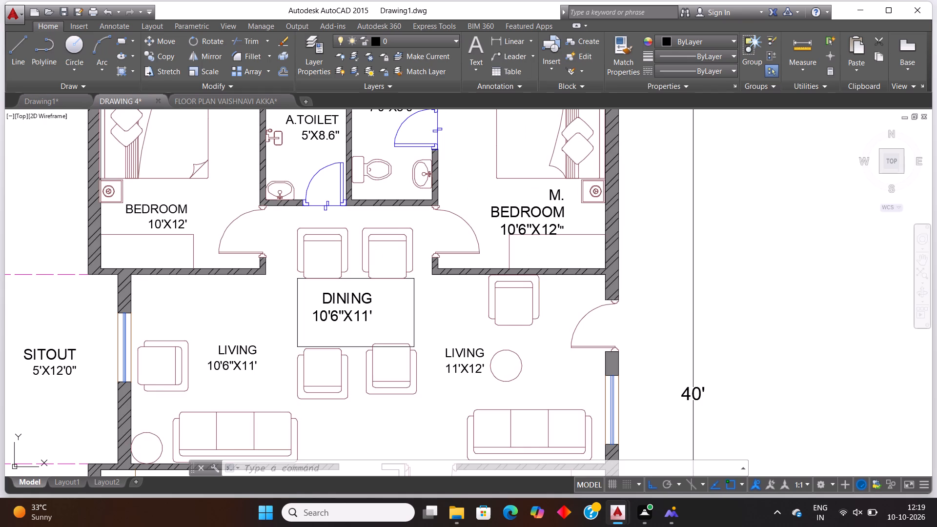
scroll(316, 338, down, 2)
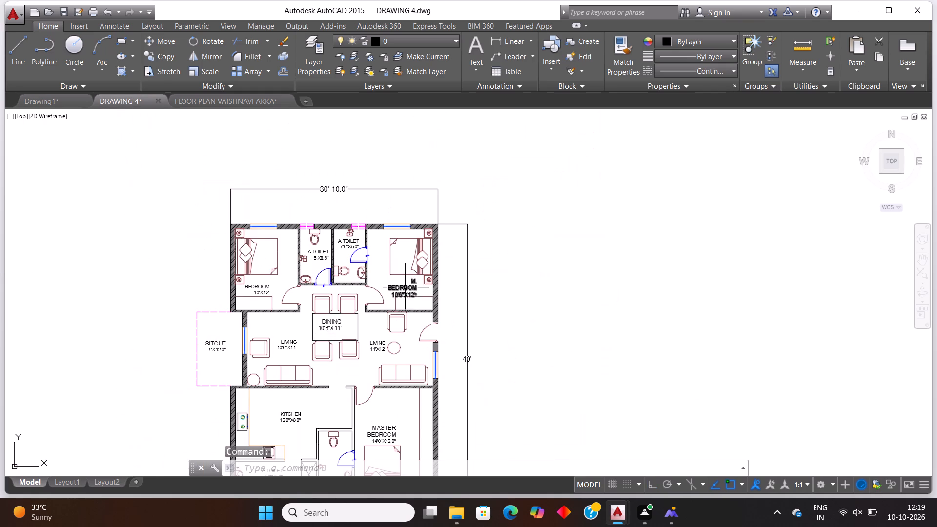
scroll(367, 246, up, 1)
click(297, 270)
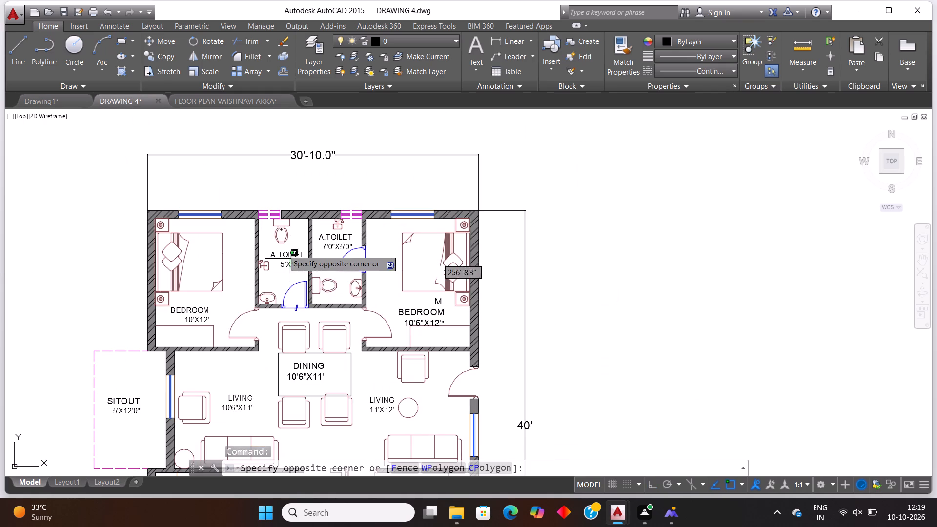
click(275, 258)
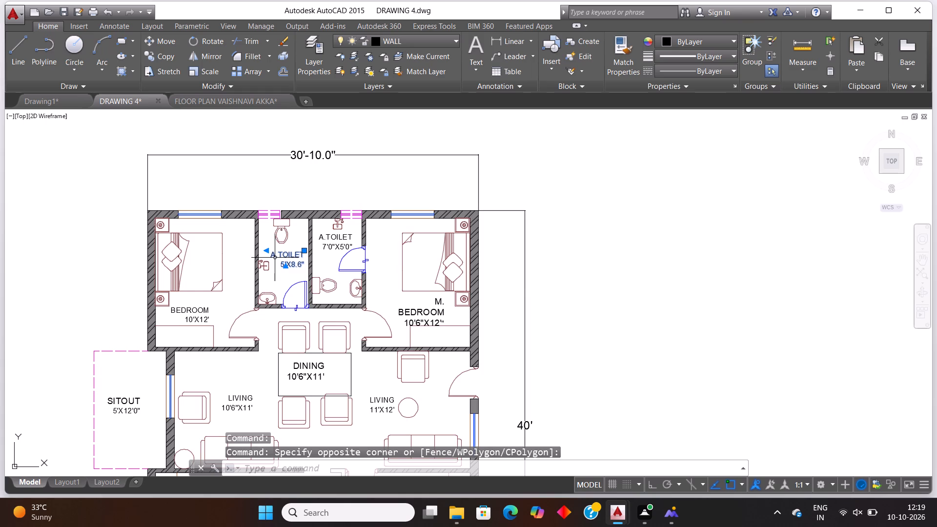
key(ctrl+c)
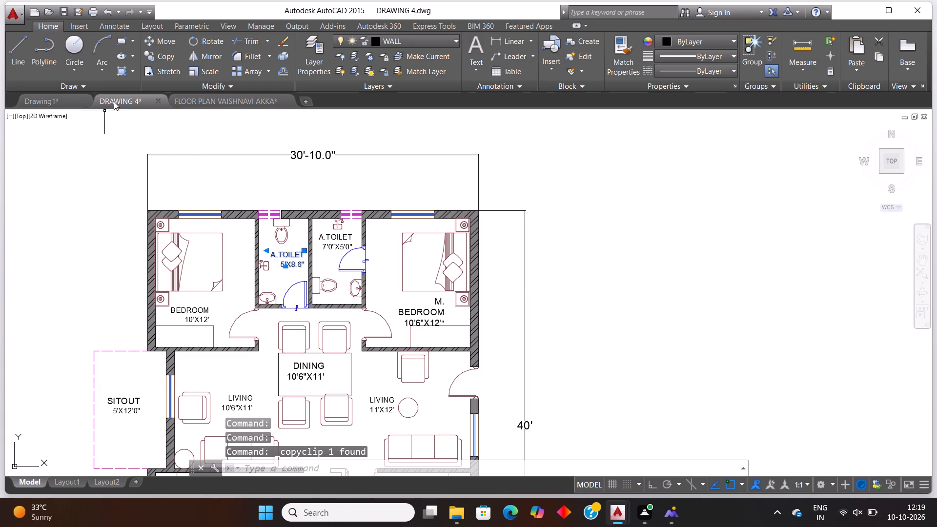
Paste the A.TOILET 5'X8.6" label into the uppermost small toilet next to the wash area in Drawing1.
click(70, 99)
scroll(461, 289, down, 1)
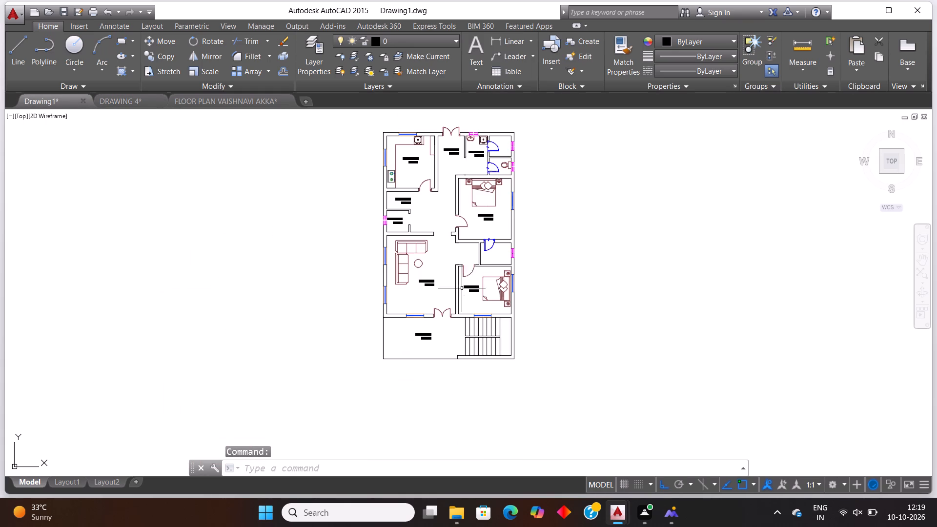
scroll(527, 126, up, 2)
key(ctrl+v)
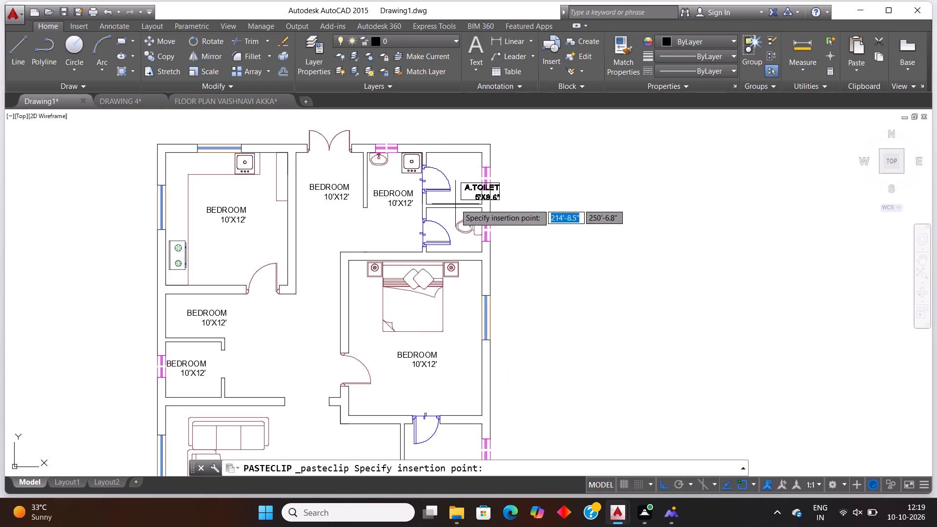
click(437, 175)
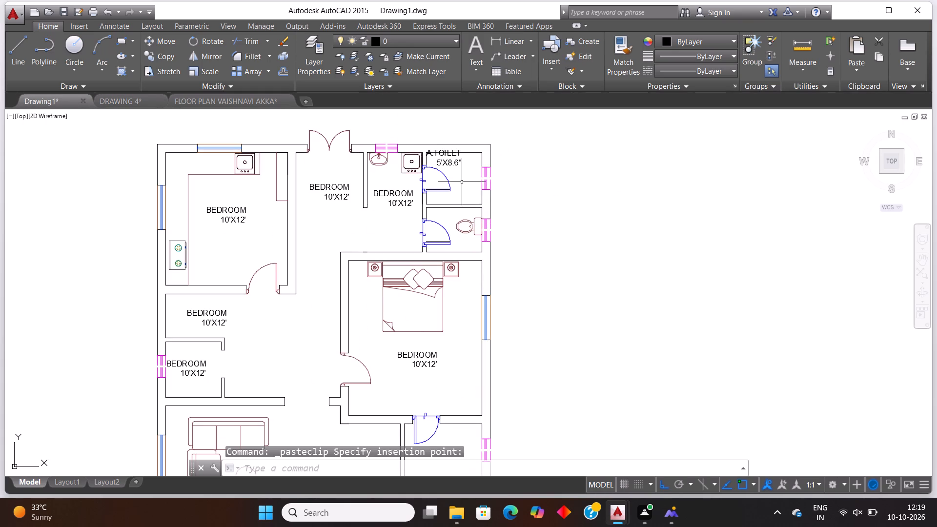
Move the pasted A.TOILET label down and across so it sits inside the uppermost toilet, clear of the walls and door swing.
scroll(456, 237, down, 1)
scroll(443, 195, up, 2)
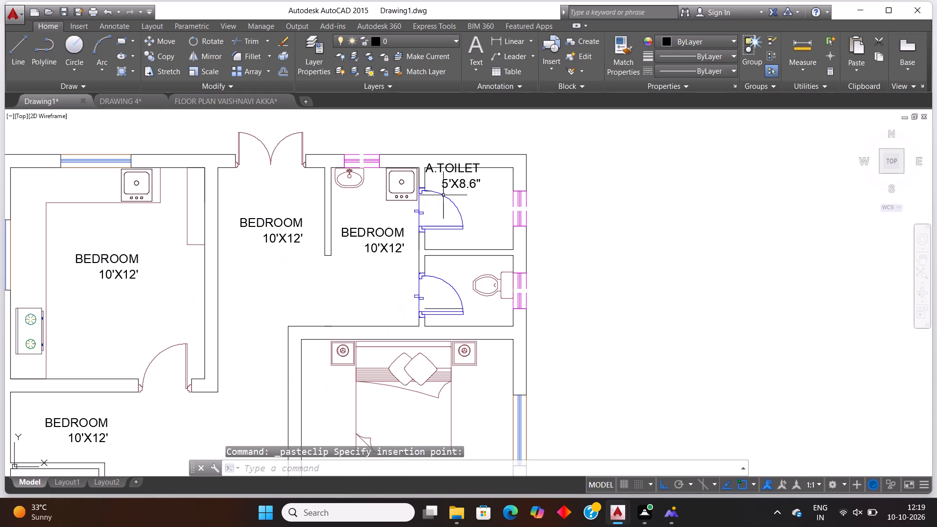
drag(452, 183, 475, 199)
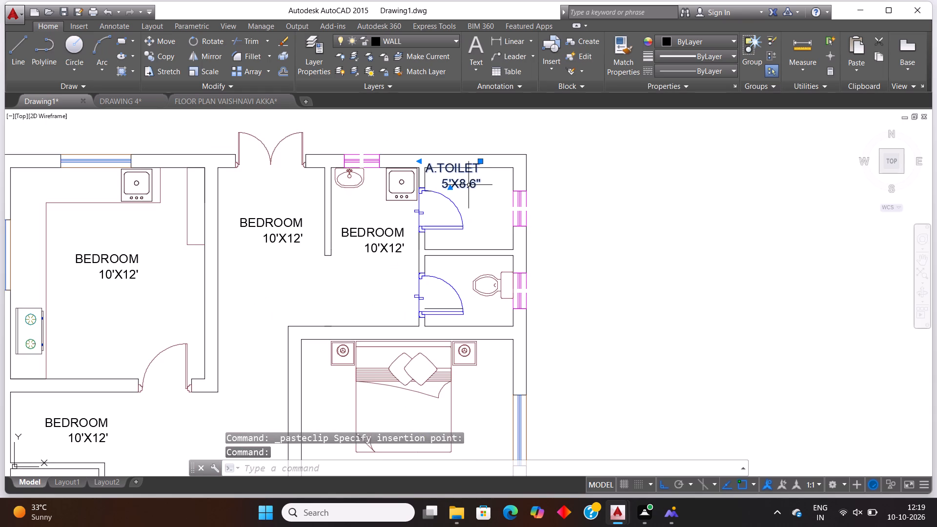
drag(468, 184, 481, 216)
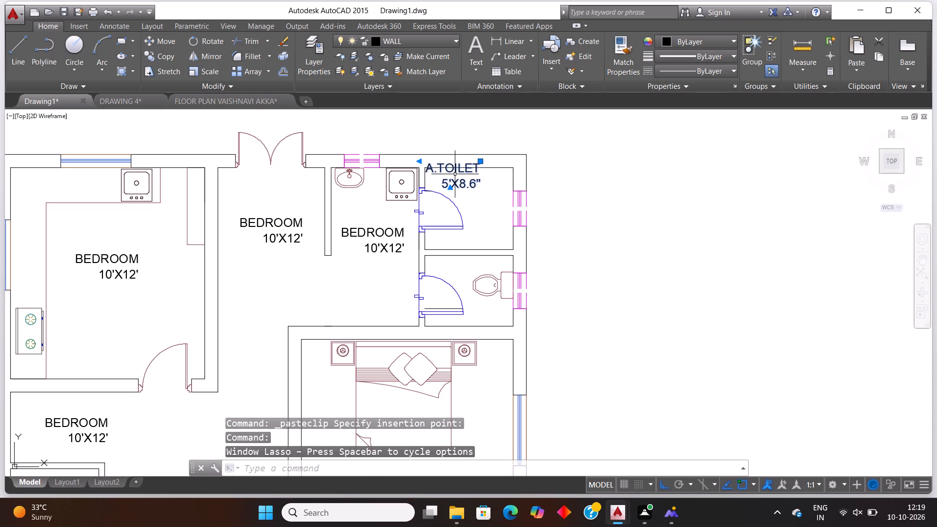
drag(455, 174, 467, 192)
drag(475, 182, 477, 189)
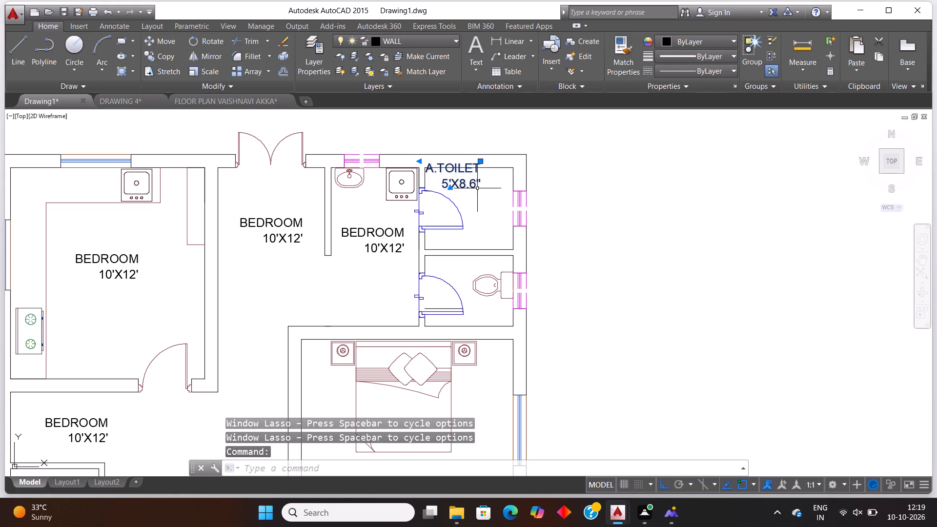
drag(477, 189, 503, 195)
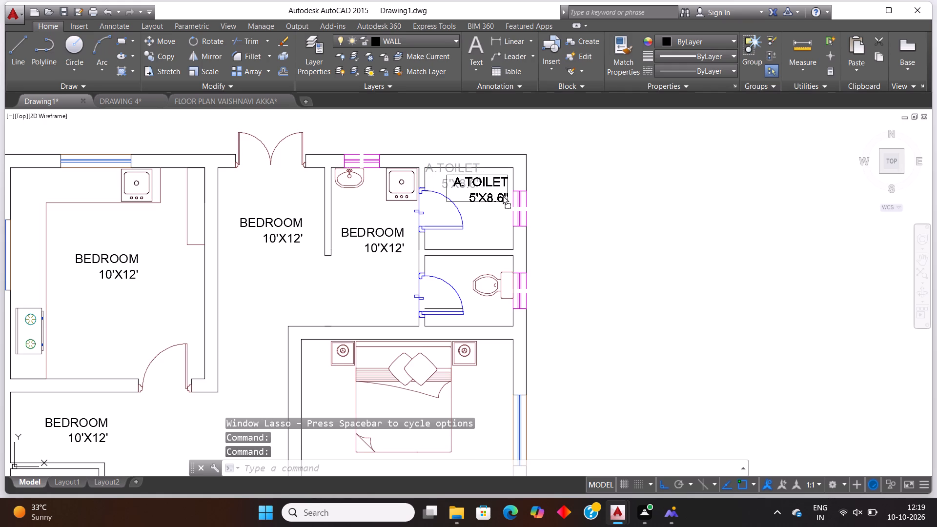
drag(503, 195, 503, 192)
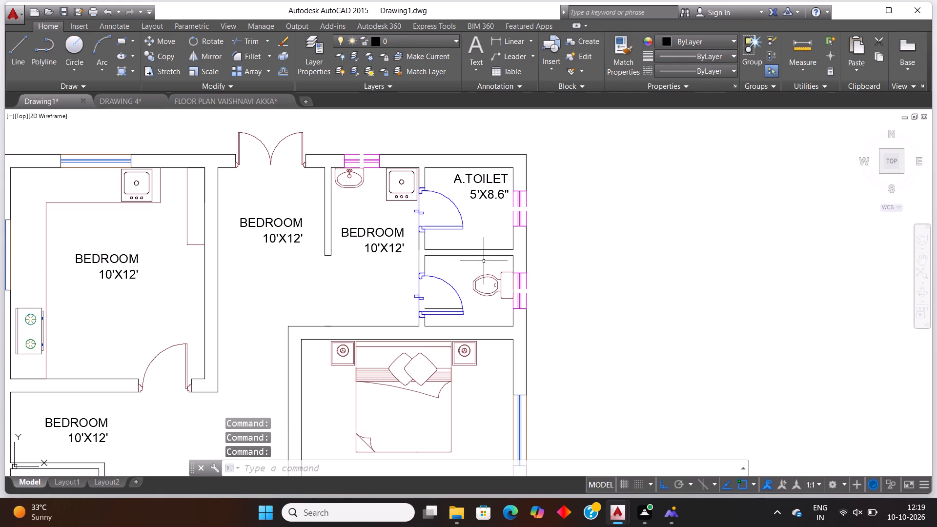
Paste the A.TOILET 5'X8.6" label into the toilet containing the WC and move it up inside that room's walls.
scroll(481, 292, up, 1)
scroll(481, 292, down, 1)
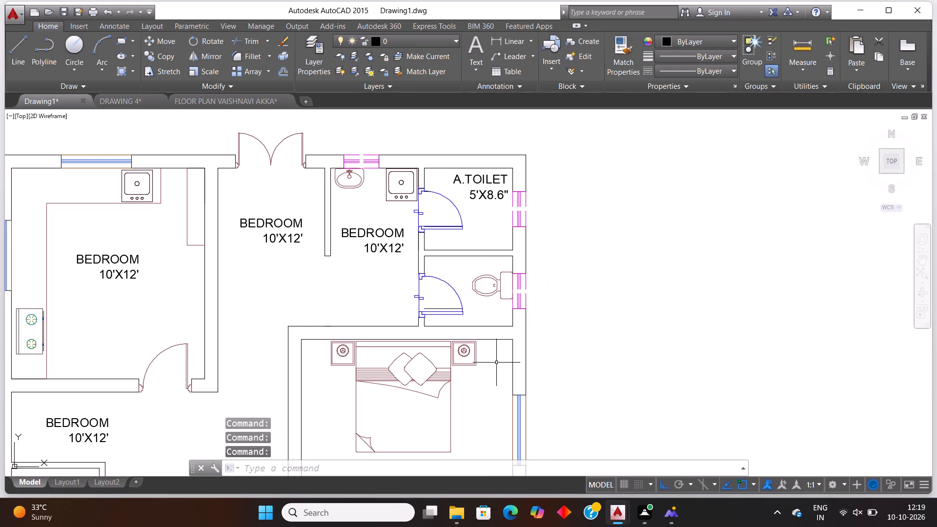
scroll(493, 339, up, 1)
key(ctrl+v)
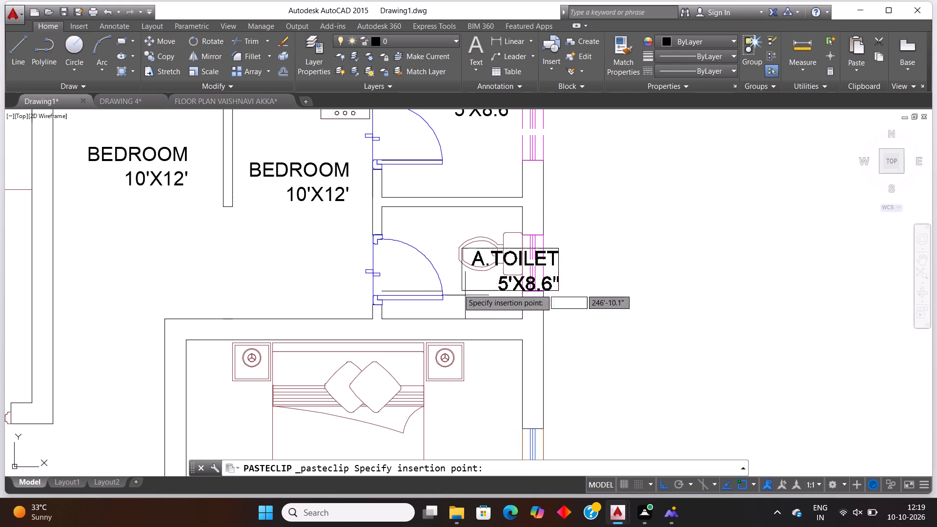
click(428, 257)
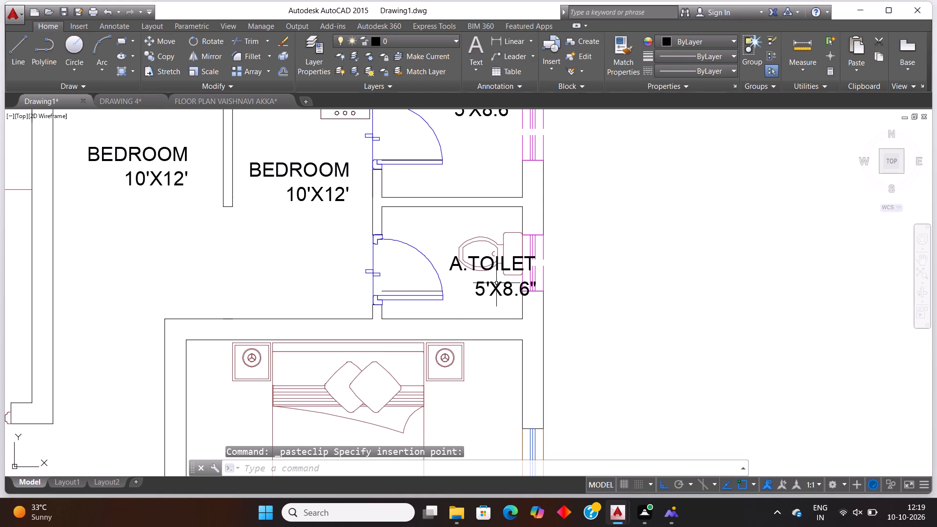
drag(494, 284, 480, 254)
drag(495, 295, 466, 257)
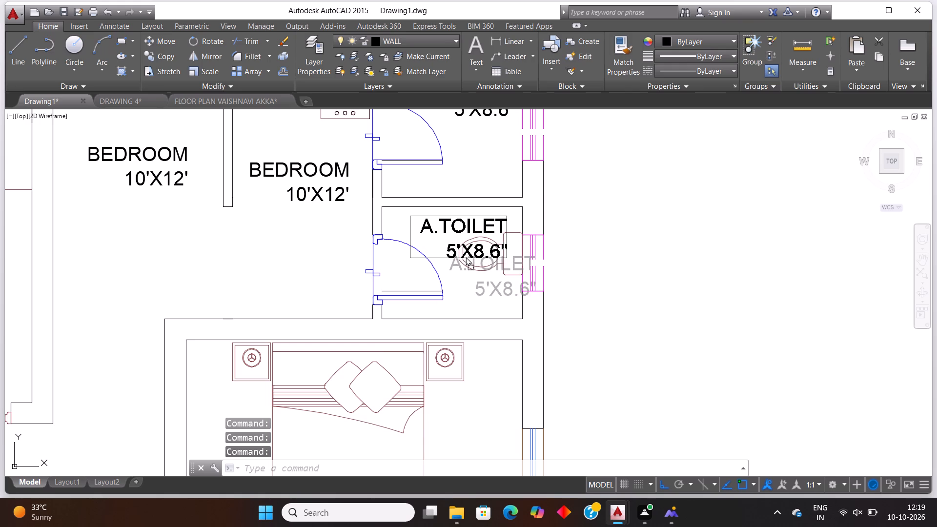
drag(466, 257, 449, 253)
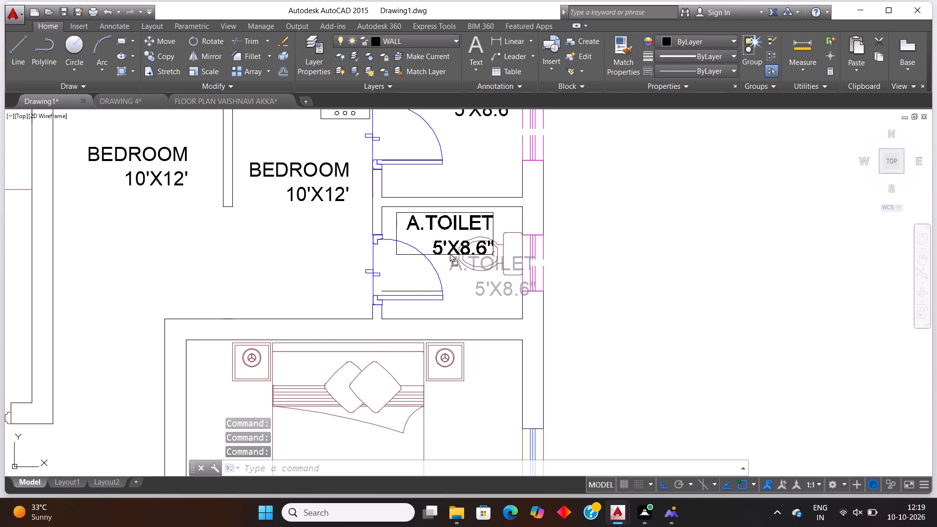
drag(449, 253, 439, 250)
Paste the A.TOILET 5'X8.6" label into the attached toilet between the two bedrooms, below its door.
scroll(574, 312, down, 2)
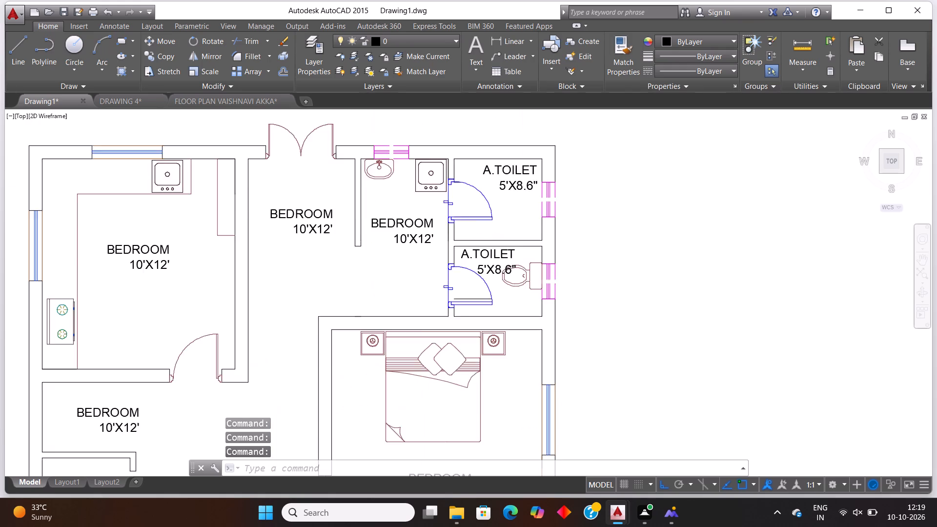
scroll(561, 333, down, 2)
scroll(541, 404, up, 2)
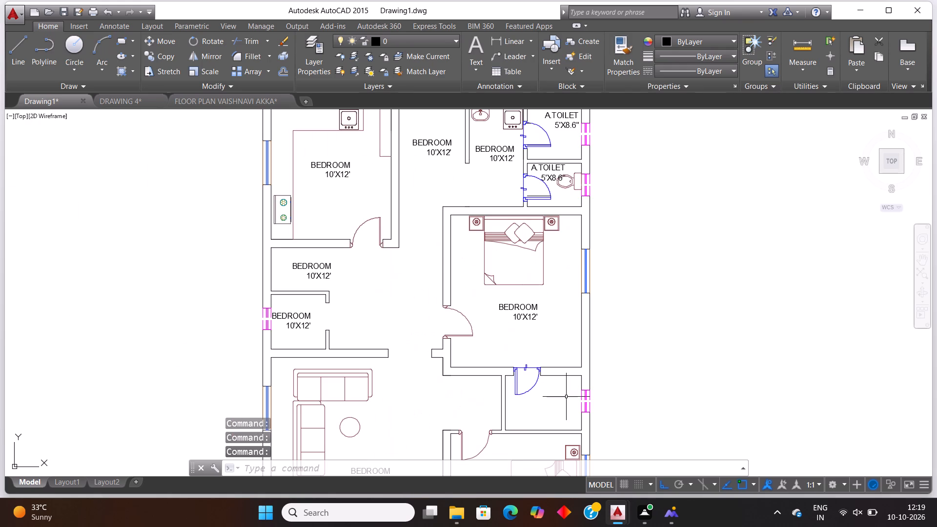
key(ctrl+v)
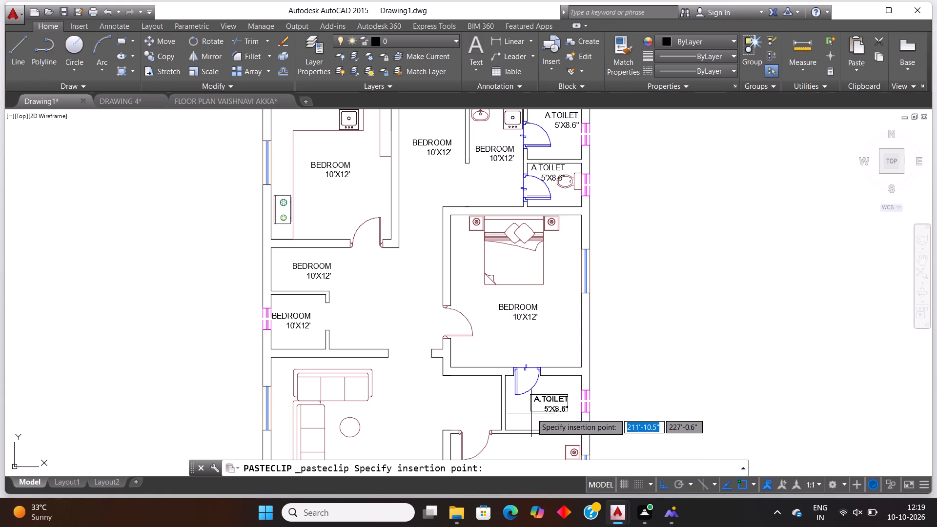
click(531, 413)
Replace the name BEDROOM with KITCHEN in the label of the room with the stove and sink counter.
scroll(613, 358, down, 3)
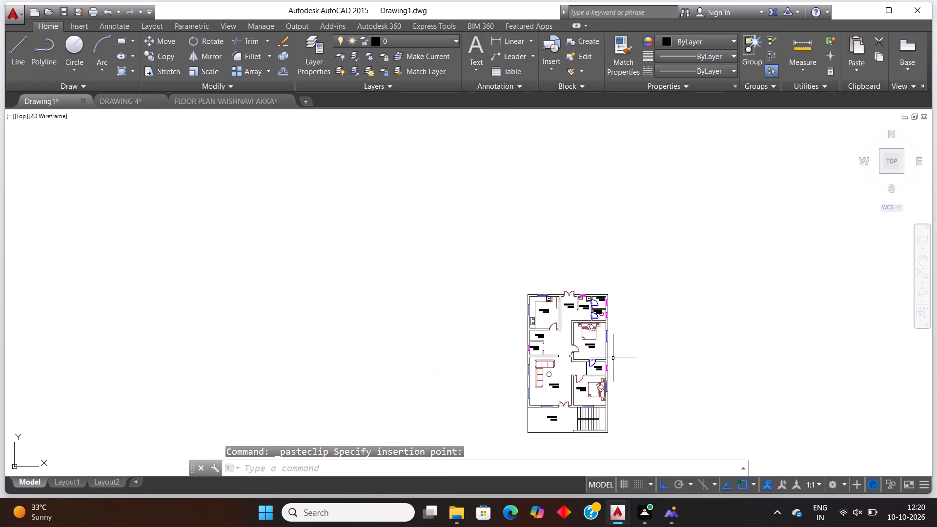
scroll(617, 411, up, 2)
scroll(660, 330, down, 1)
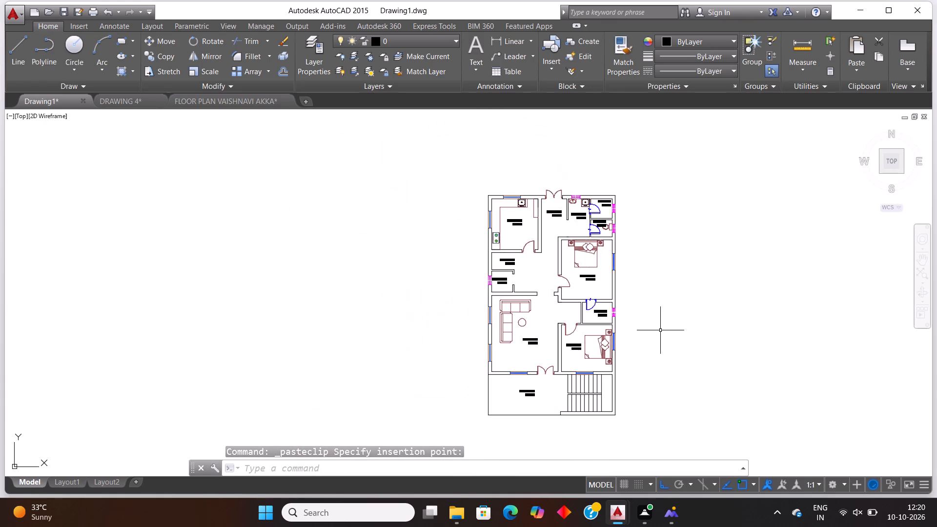
scroll(566, 182, up, 1)
scroll(477, 215, up, 2)
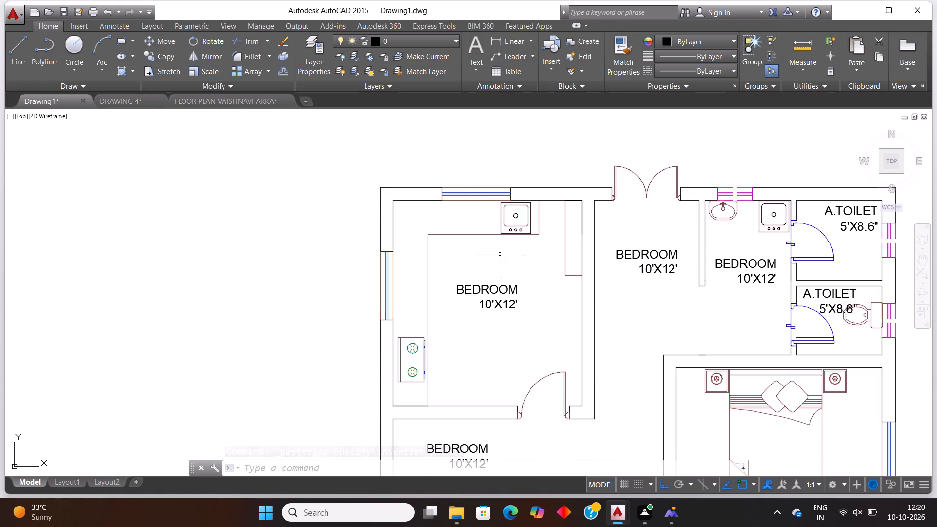
scroll(501, 262, up, 1)
double_click(525, 304)
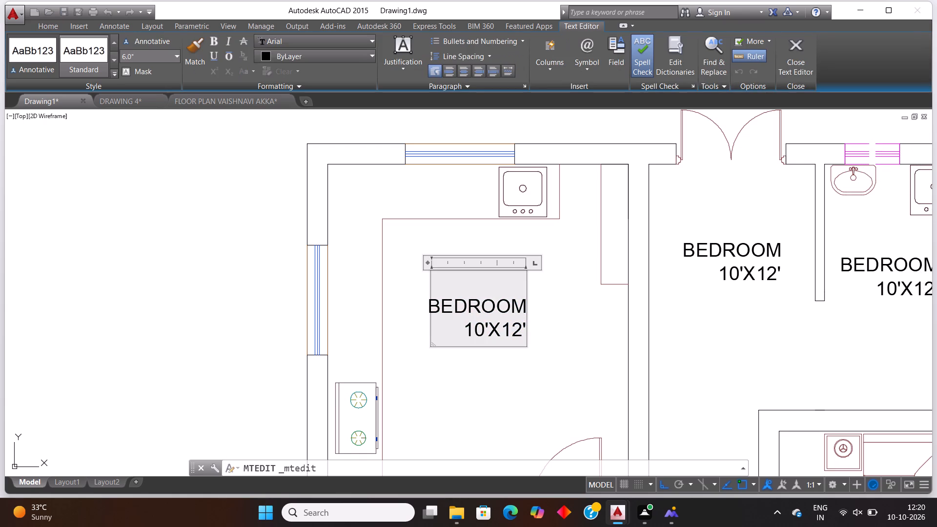
key(k)
key(BackSpace)
key(BackSpace)
key(BackSpace)
key(BackSpace)
key(BackSpace)
key(BackSpace)
key(BackSpace)
key(BackSpace)
key(BackSpace)
key(BackSpace)
key(BackSpace)
key(BackSpace)
key(BackSpace)
key(BackSpace)
key(BackSpace)
key(BackSpace)
key(BackSpace)
key(BackSpace)
key(BackSpace)
key(BackSpace)
key(BackSpace)
key(BackSpace)
key(BackSpace)
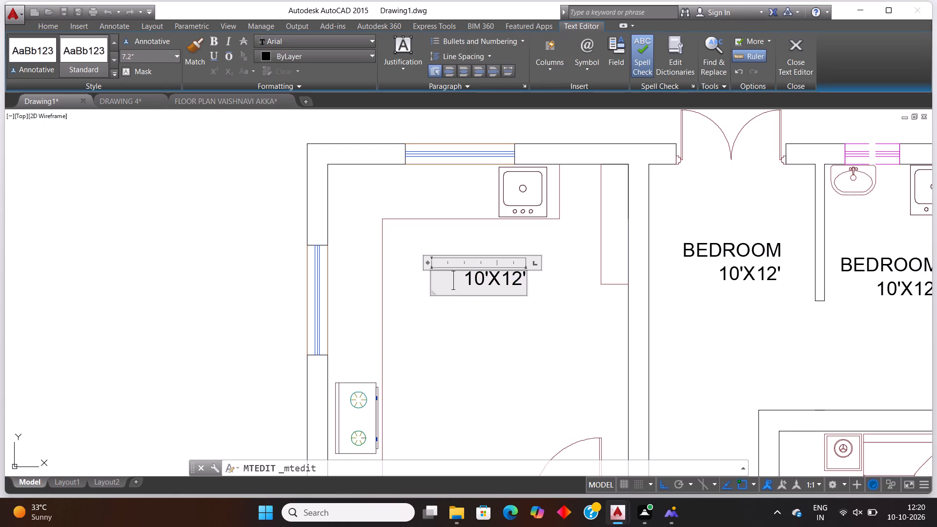
key(BackSpace)
key(BackSpace)
text(KITCHE)
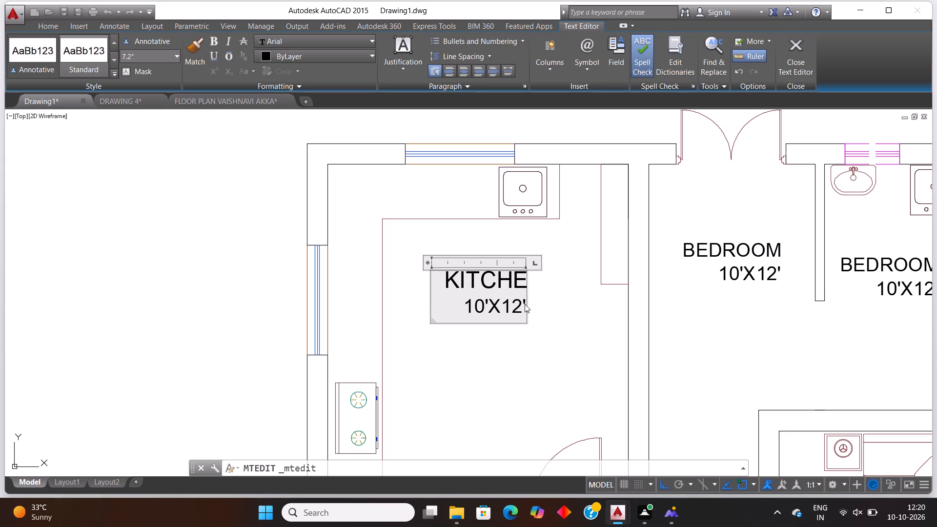
key(n)
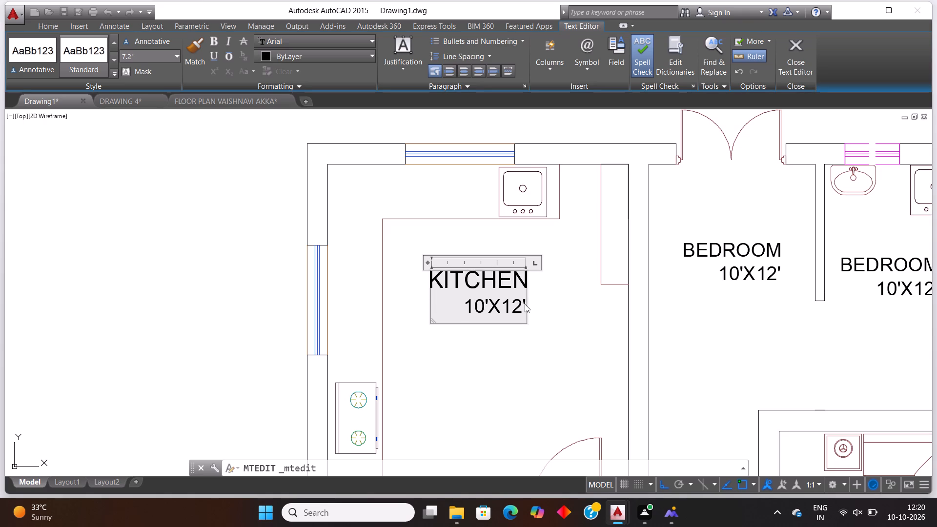
Set the size line of the KITCHEN label to 11'X12' and finish editing it.
click(525, 304)
click(524, 311)
key(BackSpace)
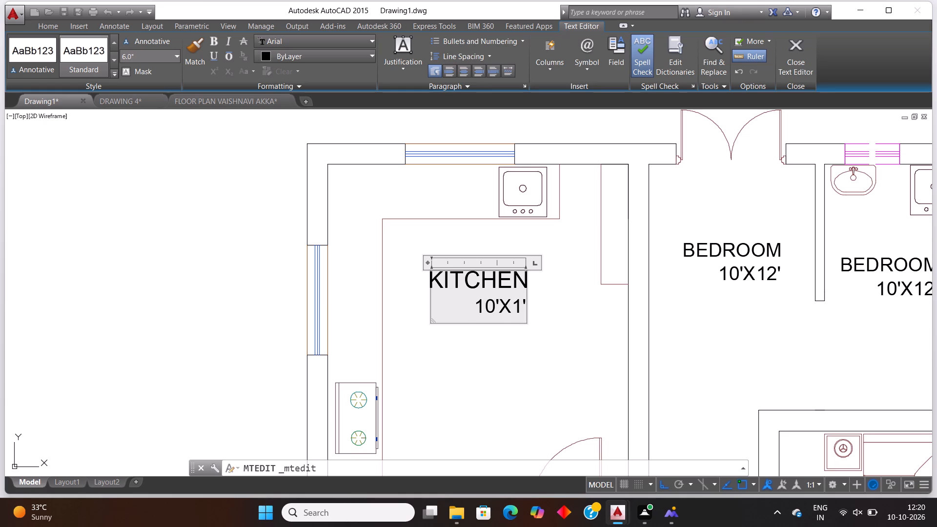
key(BackSpace)
key(BackSpace)
key(BackSpace)
key(BackSpace)
key(1)
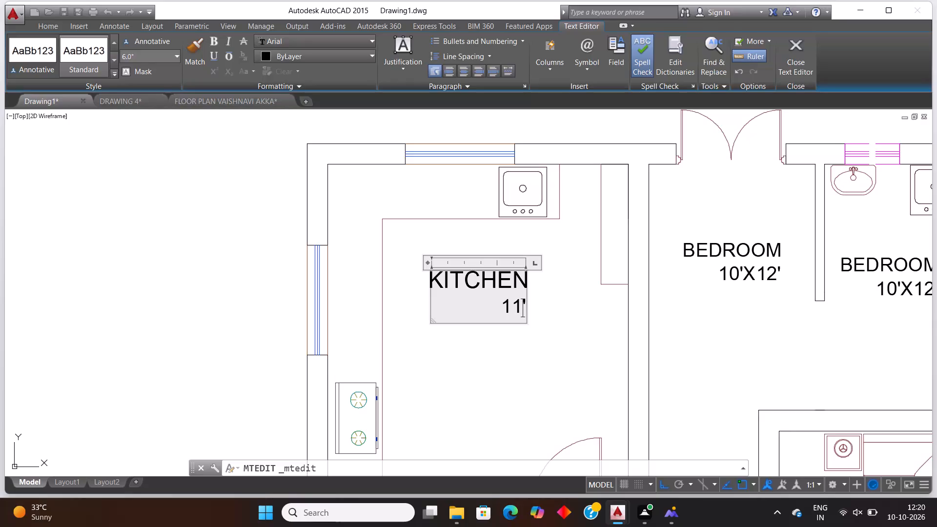
key(Right)
text(X12')
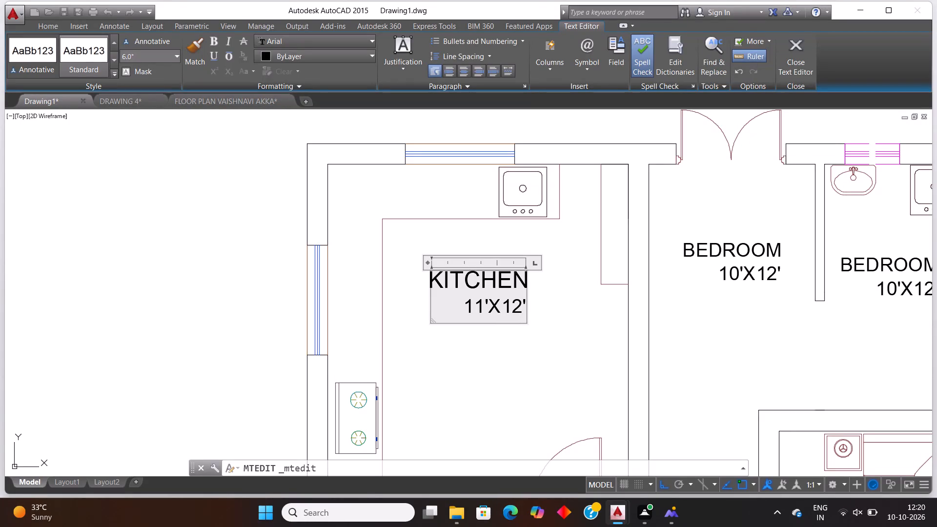
click(470, 354)
Replace the name BEDROOM with OPEN AREA in the label of the space inside the double door beside the kitchen.
scroll(497, 295, down, 2)
scroll(510, 297, up, 1)
scroll(510, 297, down, 1)
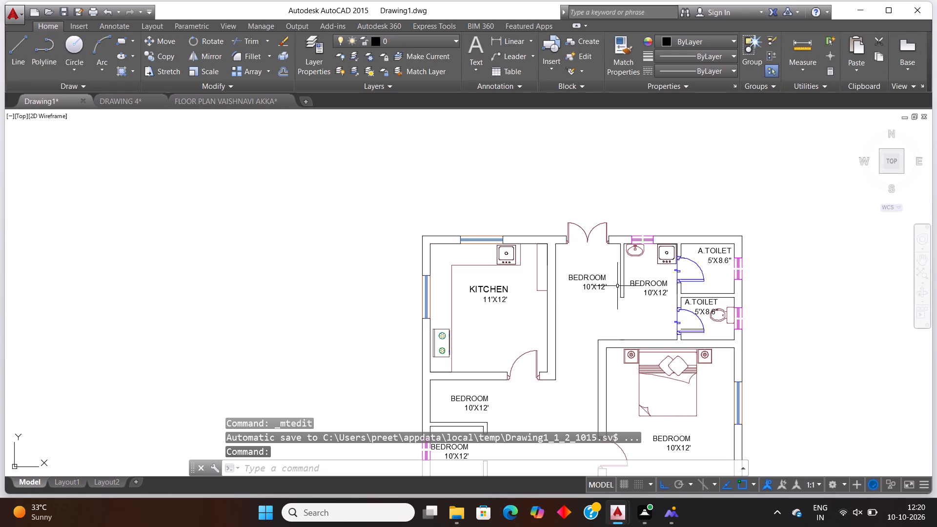
scroll(617, 286, down, 1)
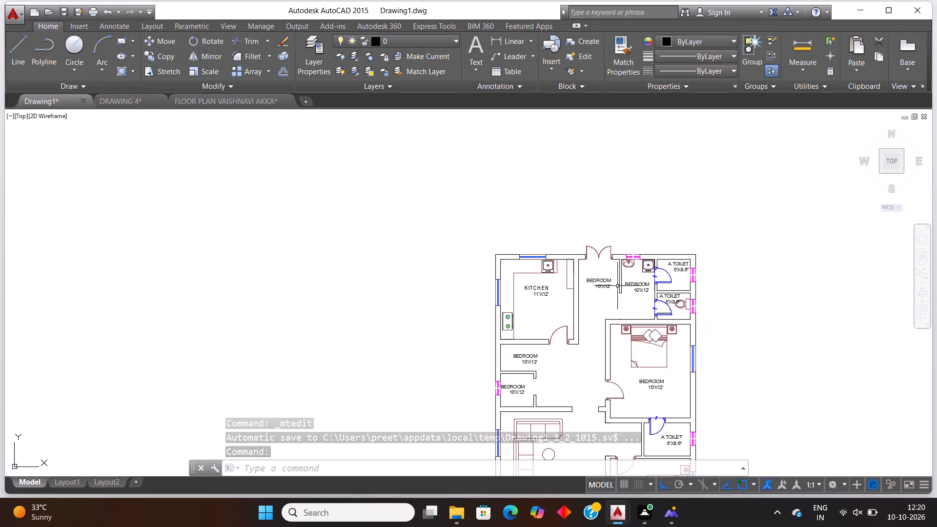
scroll(659, 271, up, 1)
scroll(593, 289, up, 1)
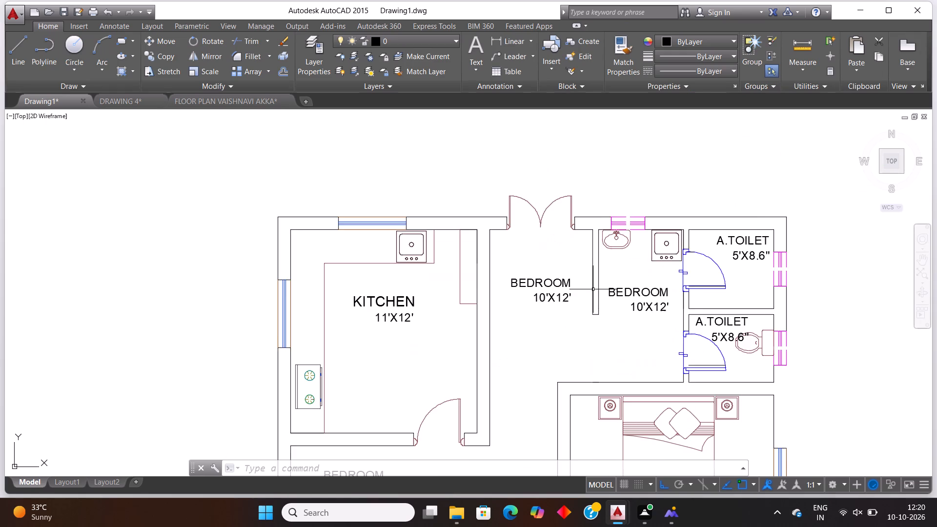
scroll(593, 289, up, 1)
scroll(593, 289, down, 2)
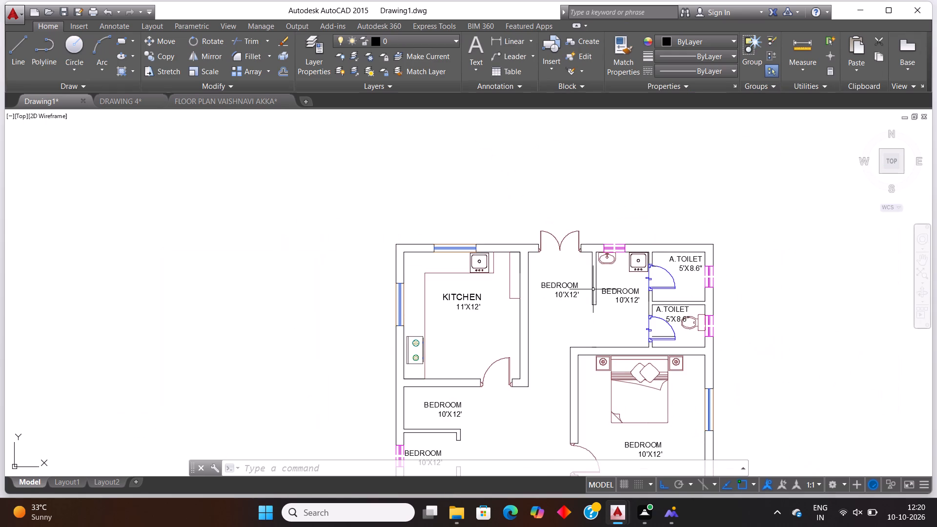
scroll(593, 289, down, 1)
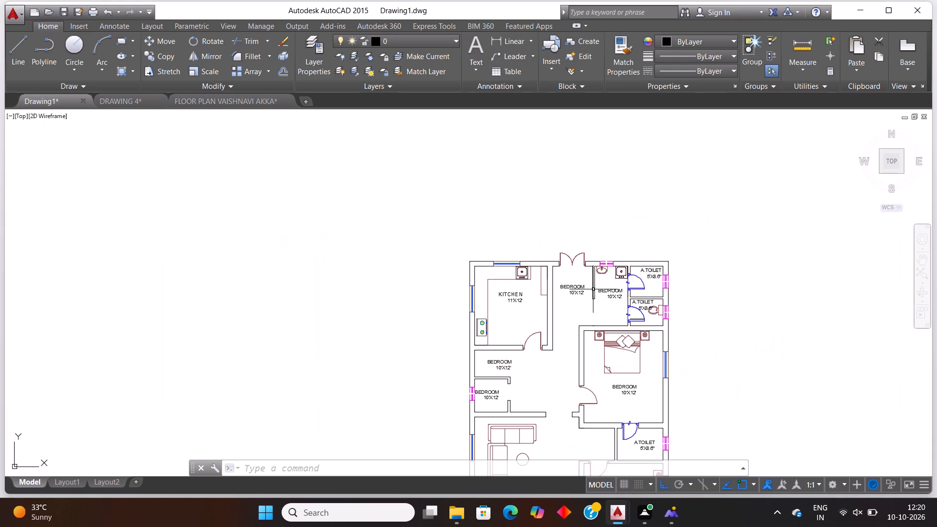
scroll(597, 302, up, 2)
double_click(557, 267)
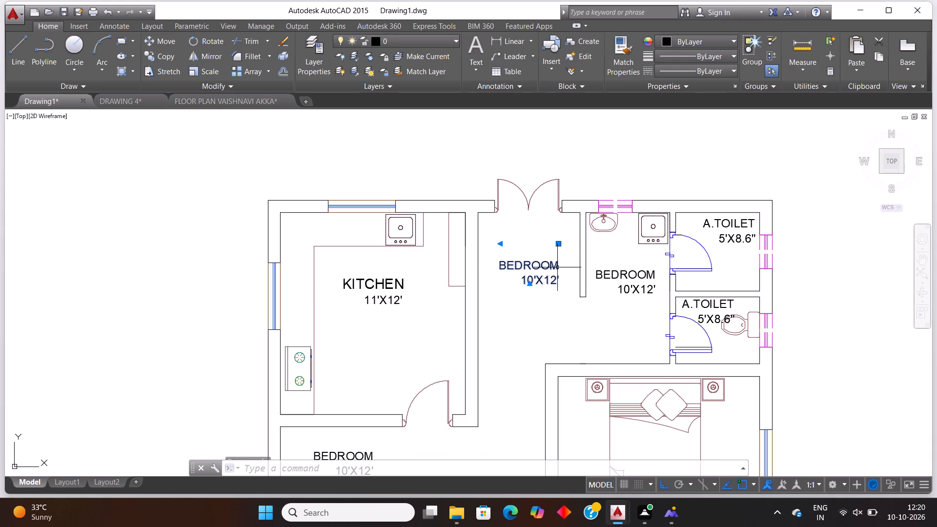
text(OP)
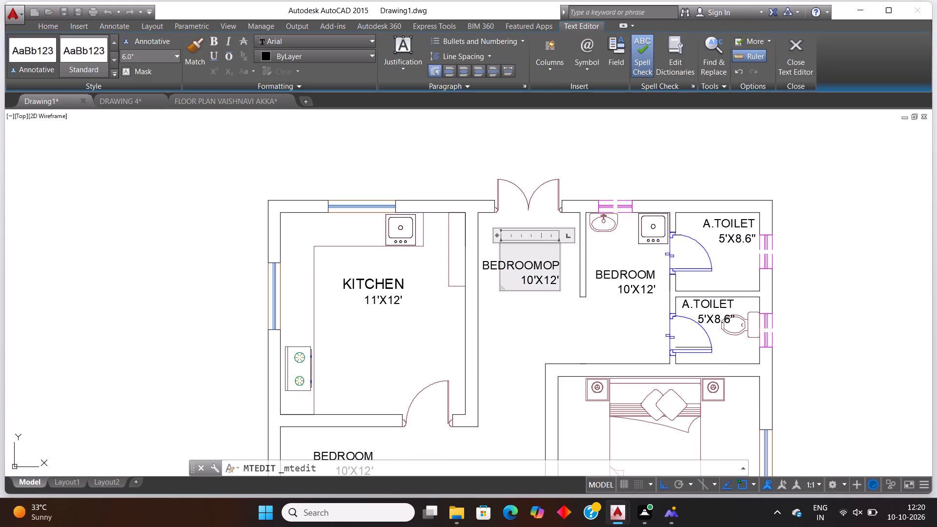
key(BackSpace)
key(BackSpace)
key(BackSpace)
key(BackSpace)
key(BackSpace)
key(BackSpace)
key(BackSpace)
key(BackSpace)
key(BackSpace)
key(BackSpace)
key(BackSpace)
key(BackSpace)
key(BackSpace)
key(BackSpace)
key(BackSpace)
key(BackSpace)
key(BackSpace)
key(BackSpace)
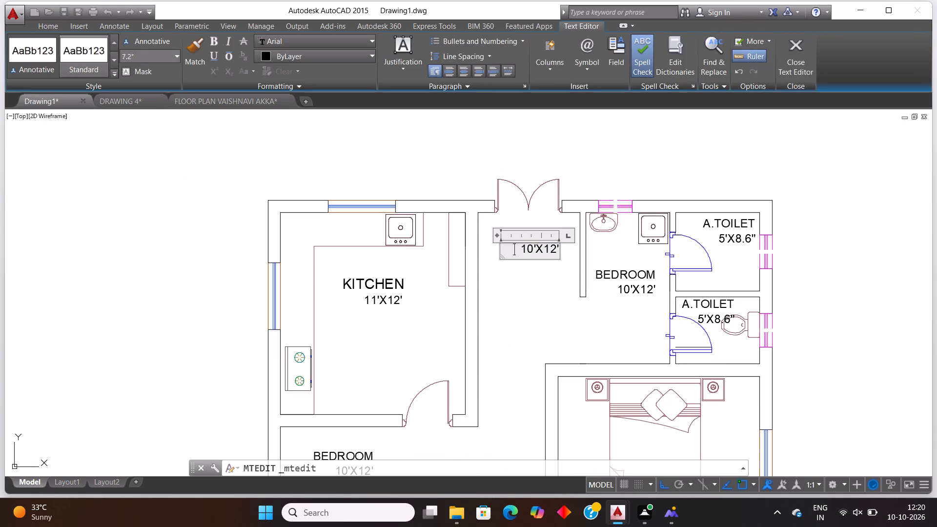
text(OPEN AREA)
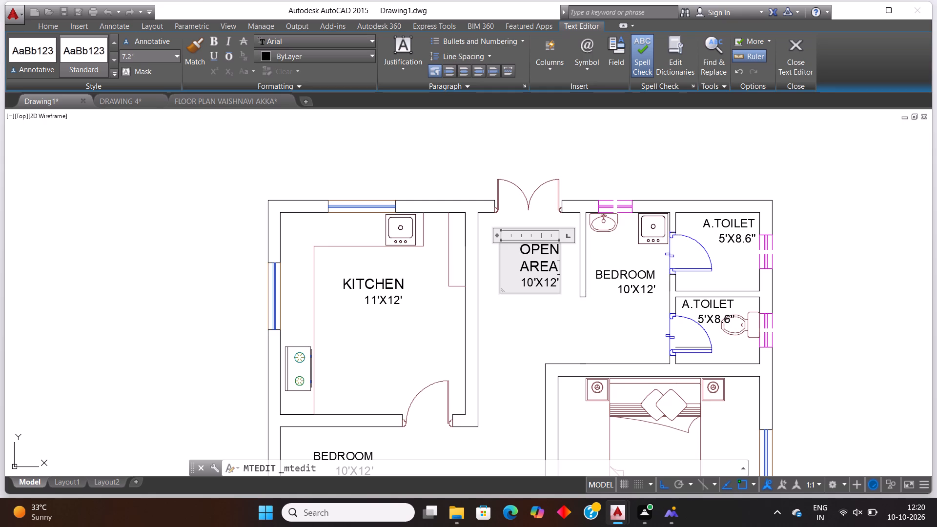
click(543, 302)
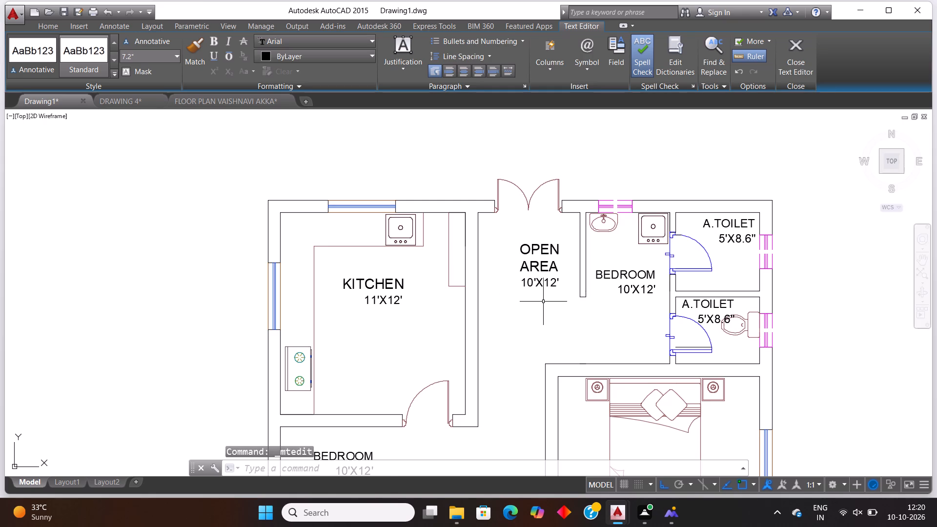
Delete the 10'X12' size line from the OPEN AREA label, keeping only the name.
scroll(590, 271, up, 1)
double_click(536, 289)
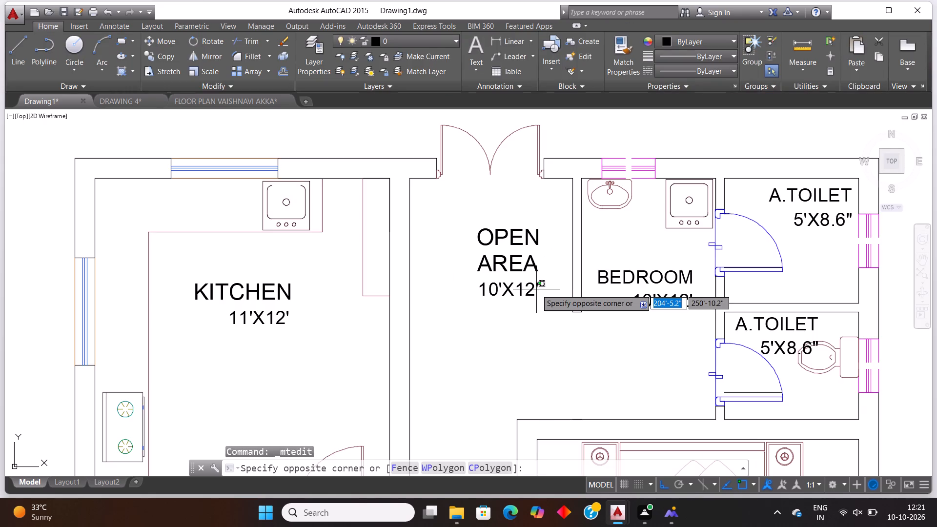
double_click(530, 289)
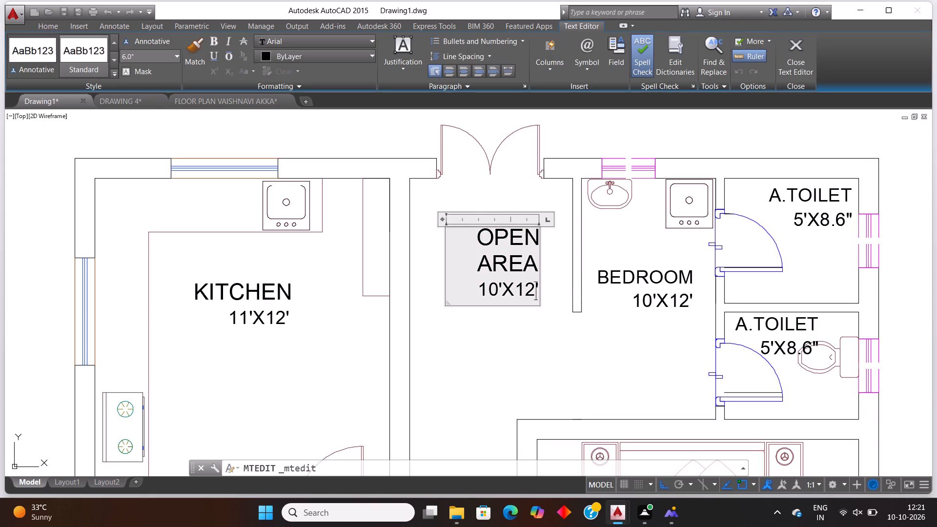
key(BackSpace)
key(BackSpace)
key(BackSpace)
key(BackSpace)
key(BackSpace)
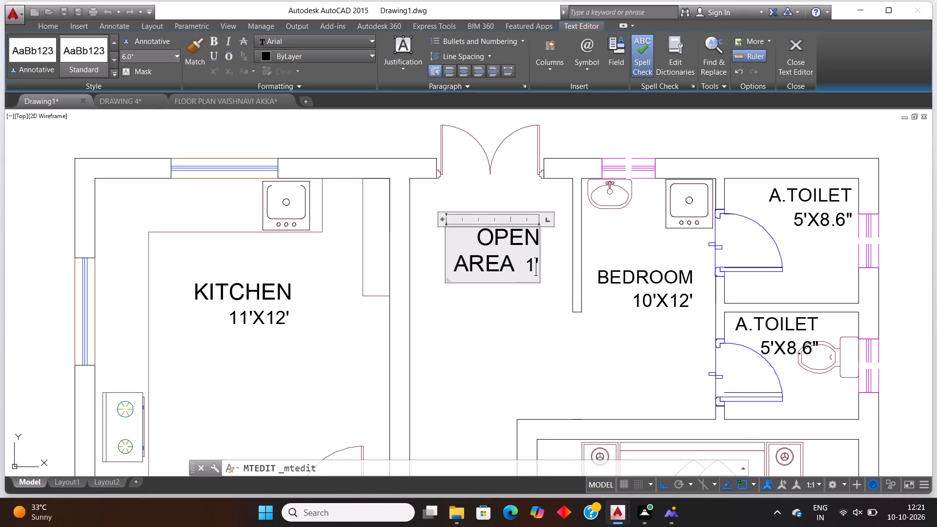
key(BackSpace)
key(BackSpace)
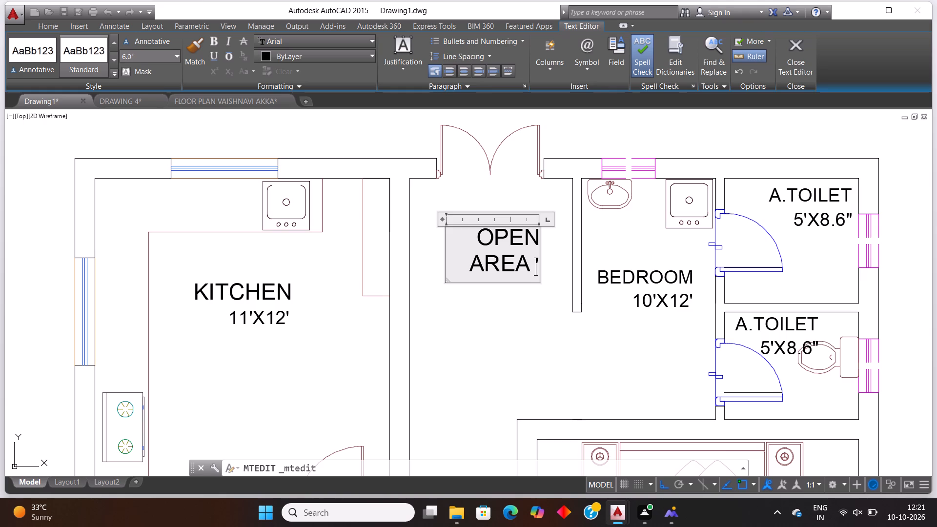
key(Right)
key(BackSpace)
click(443, 363)
Replace the entire BEDROOM label in the space with the washbasin beside the open area with the name WASHING AREA.
scroll(583, 272, down, 1)
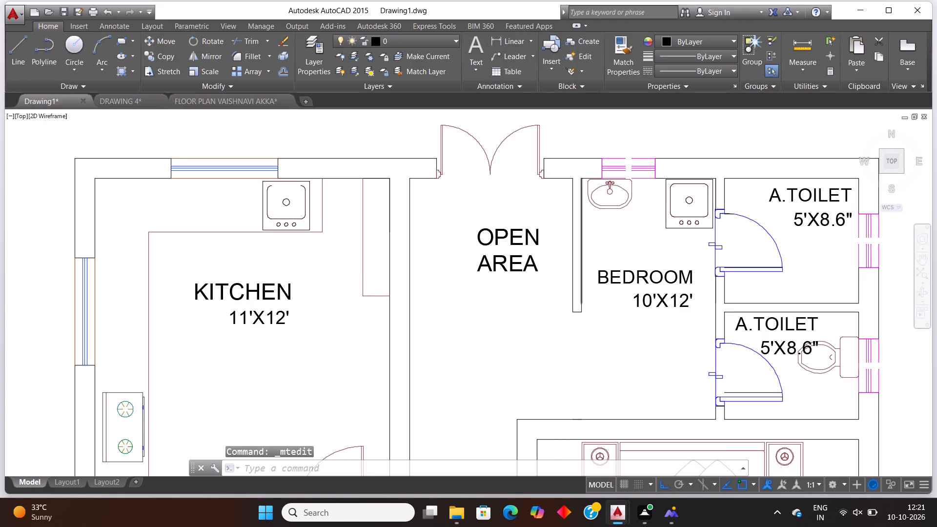
scroll(692, 280, up, 1)
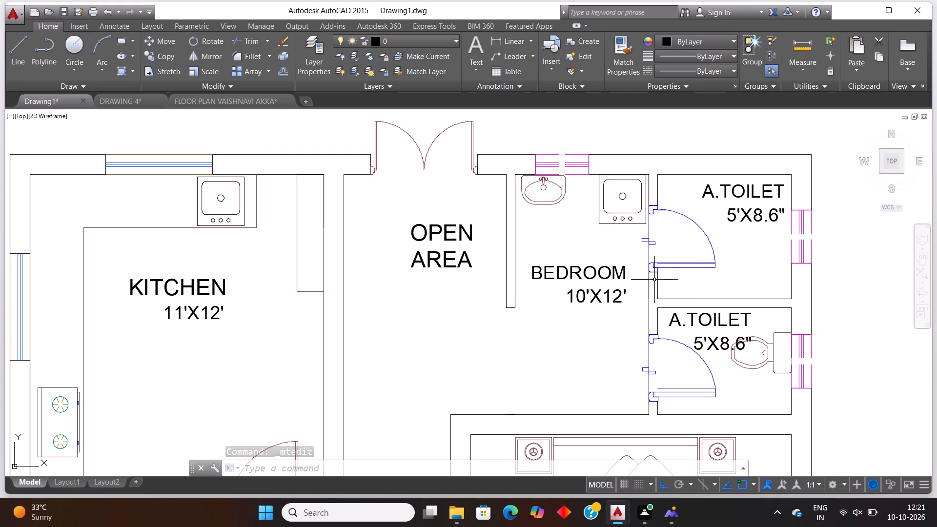
double_click(624, 281)
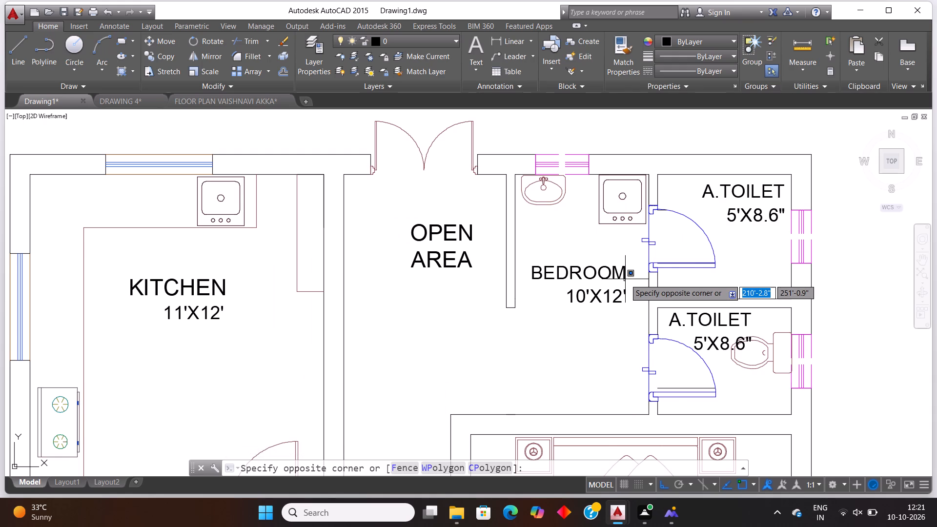
key(Escape)
double_click(624, 302)
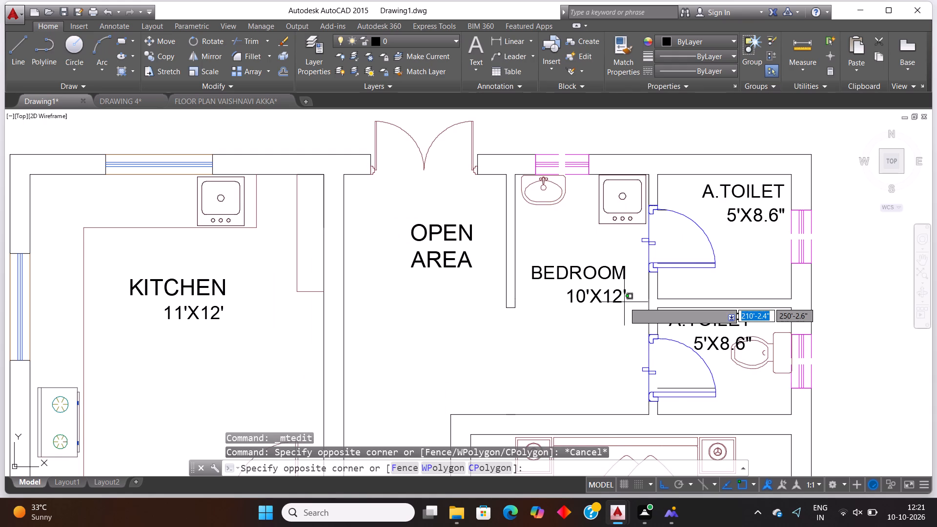
double_click(614, 291)
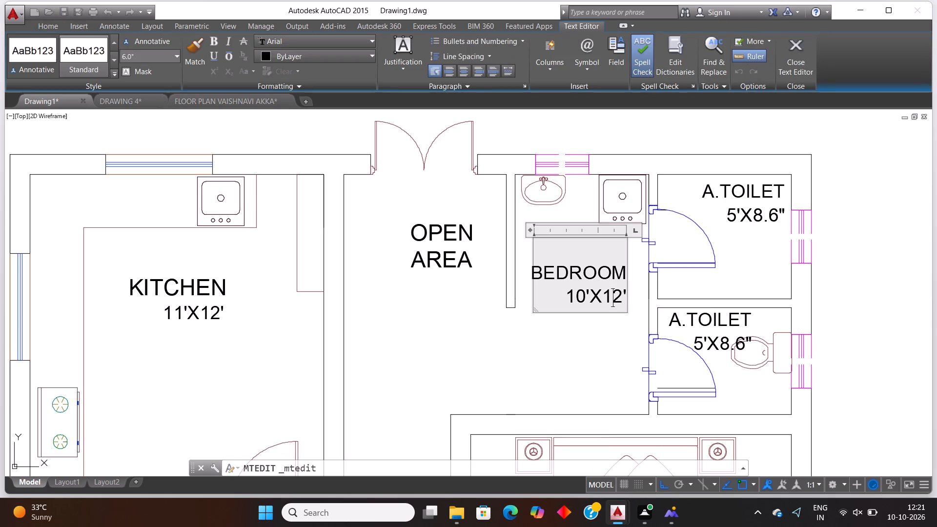
key(BackSpace)
key(BackSpace)
key(BackSpace)
key(BackSpace)
key(BackSpace)
key(BackSpace)
key(BackSpace)
key(BackSpace)
key(BackSpace)
key(BackSpace)
key(BackSpace)
key(BackSpace)
key(BackSpace)
key(BackSpace)
key(BackSpace)
key(BackSpace)
key(BackSpace)
key(BackSpace)
key(BackSpace)
key(BackSpace)
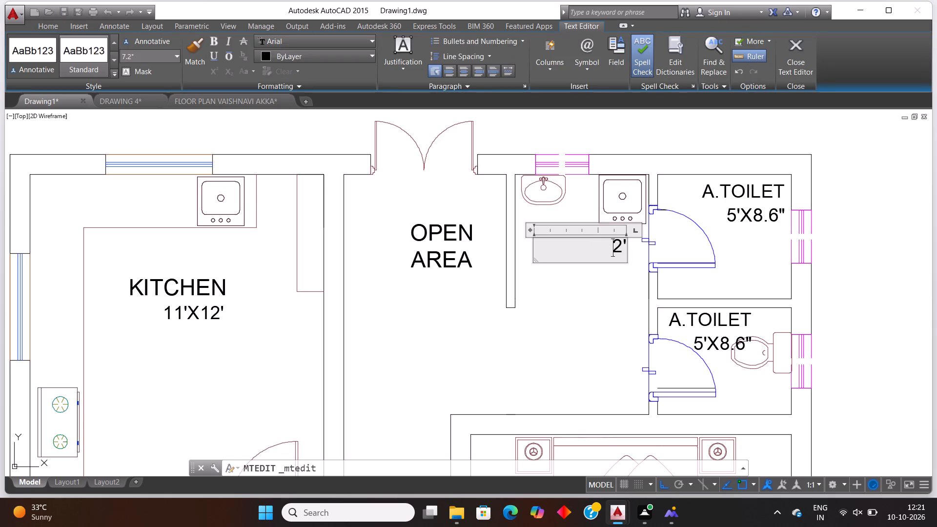
text(WASHING)
key(space)
text(AREA)
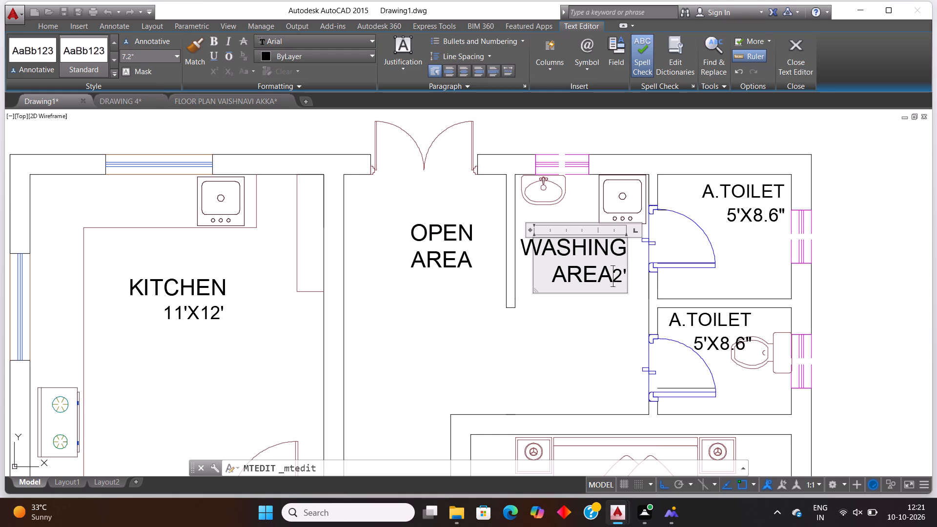
click(626, 276)
key(BackSpace)
key(BackSpace)
Add the size line 5'X9'4" under the WASHING AREA name and finish editing the label.
key(Return)
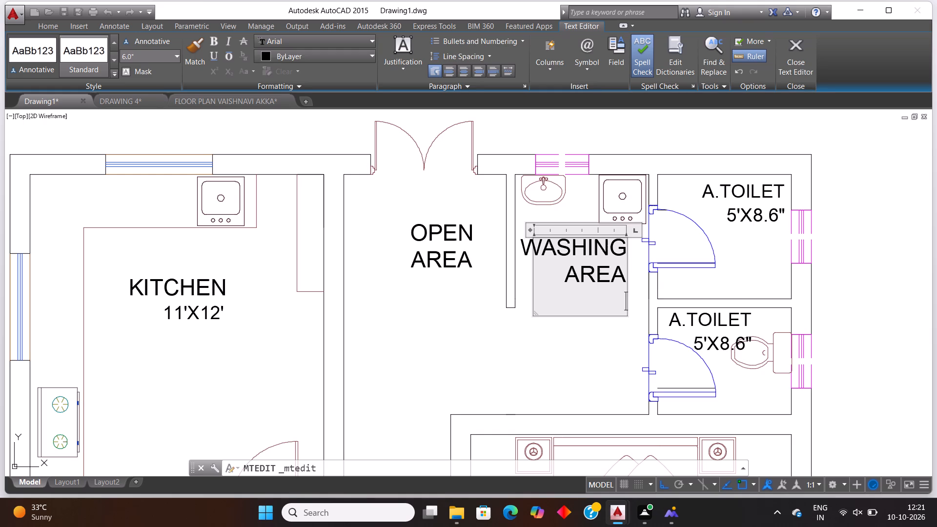
text(5')
key(x)
key(9)
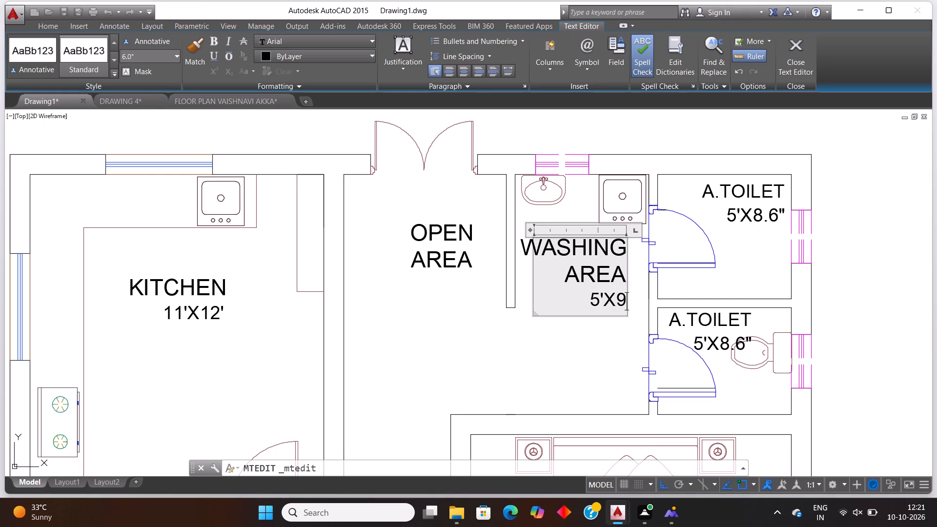
text('4")
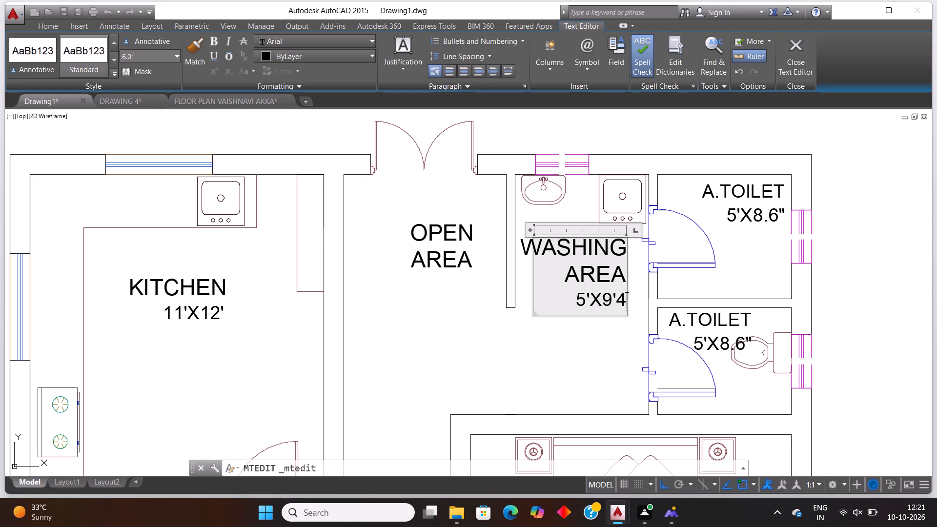
click(574, 340)
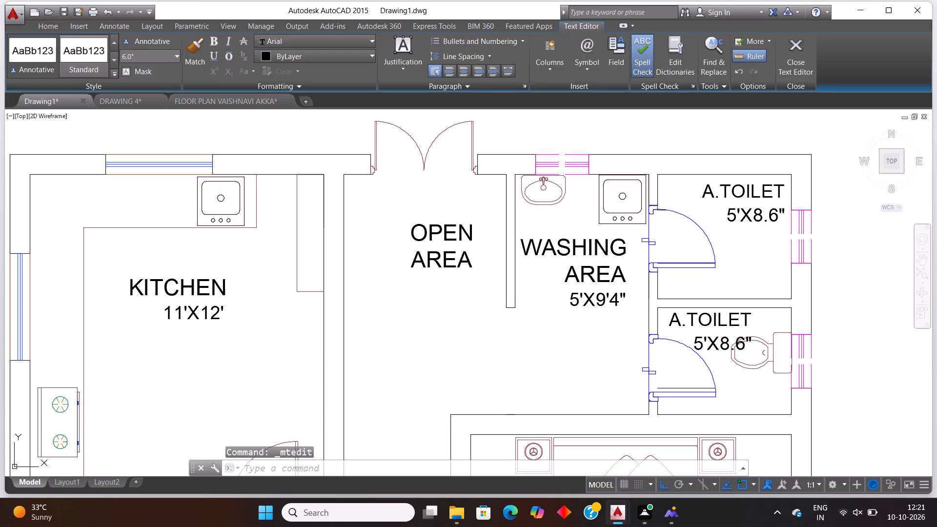
Replace the whole A.TOILET label in the small corner room without a toilet fixture, beside the washing area, with the name BATHROOM.
scroll(713, 354, down, 2)
scroll(755, 317, up, 1)
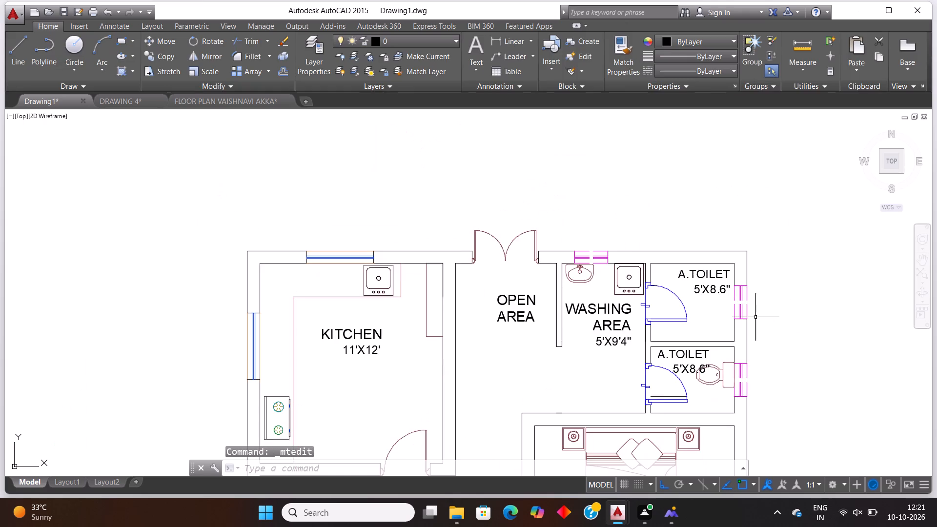
scroll(755, 317, up, 1)
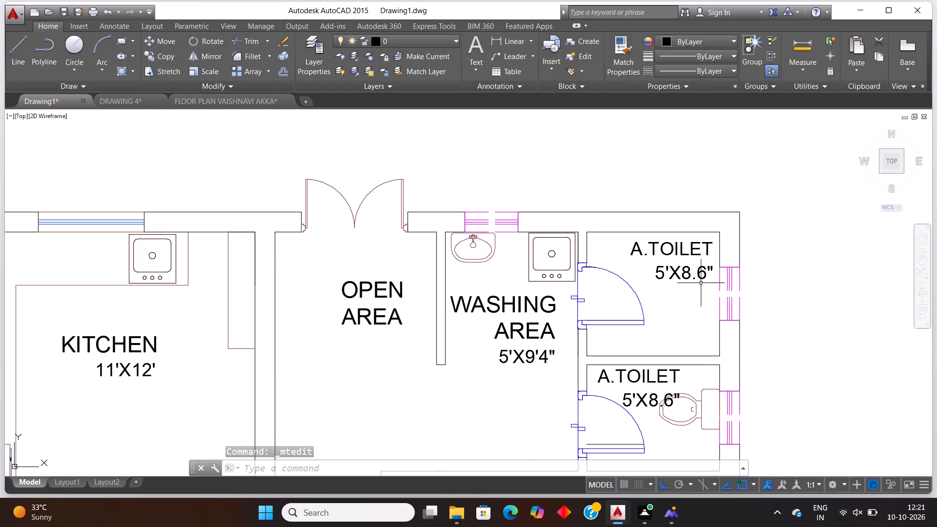
double_click(698, 271)
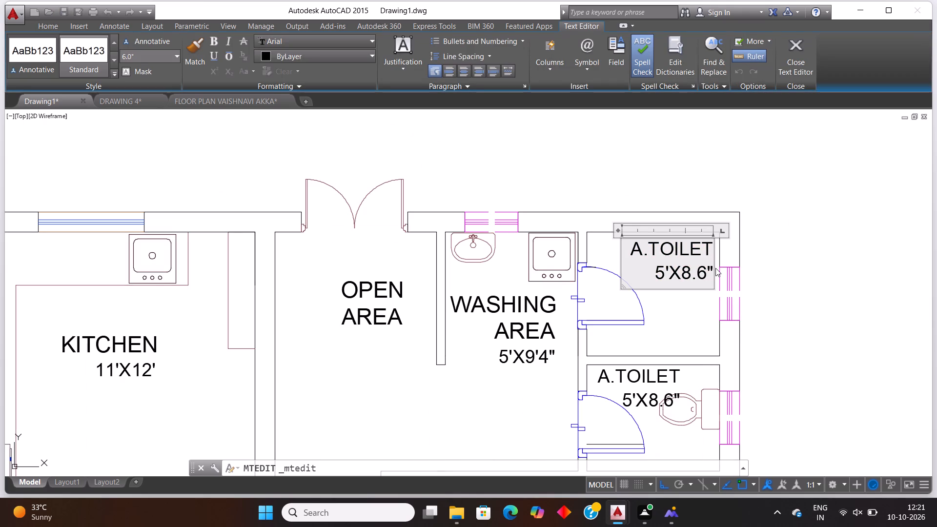
click(712, 271)
key(BackSpace)
key(BackSpace)
key(BackSpace)
key(BackSpace)
key(BackSpace)
key(BackSpace)
key(BackSpace)
key(BackSpace)
key(BackSpace)
key(BackSpace)
key(BackSpace)
key(BackSpace)
key(BackSpace)
key(BackSpace)
key(BackSpace)
key(BackSpace)
key(BackSpace)
key(BackSpace)
key(BackSpace)
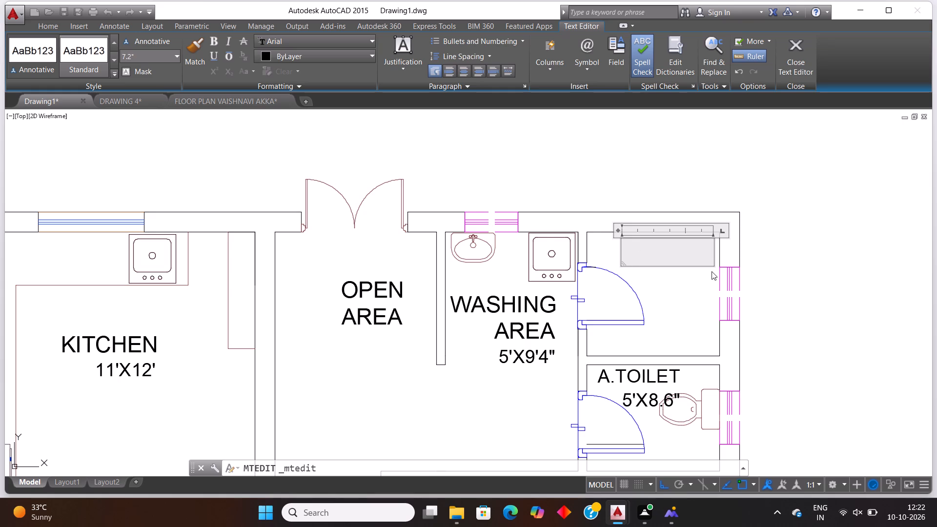
text(BATHROOM)
Add the size 6'X5' on its own line under the BATHROOM name and finish editing the label.
key(Return)
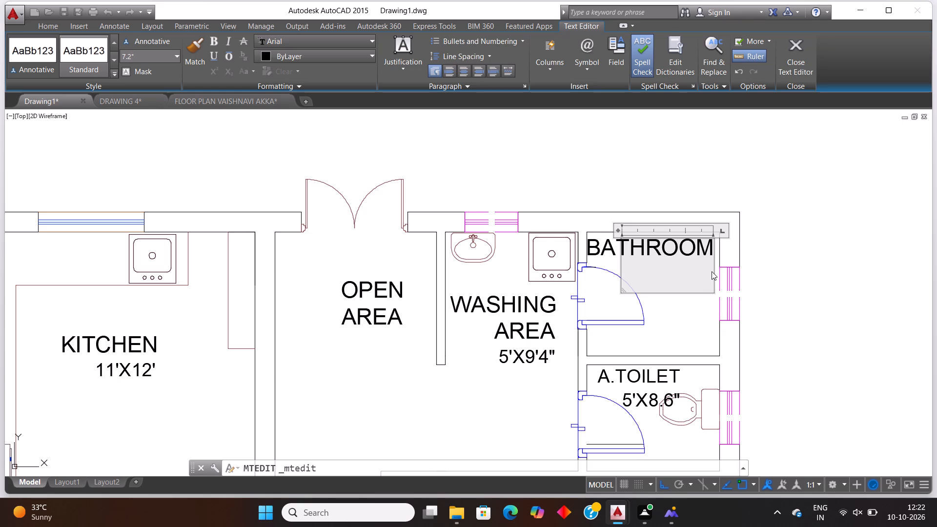
key(6)
key(semicolon)
key(BackSpace)
text('X)
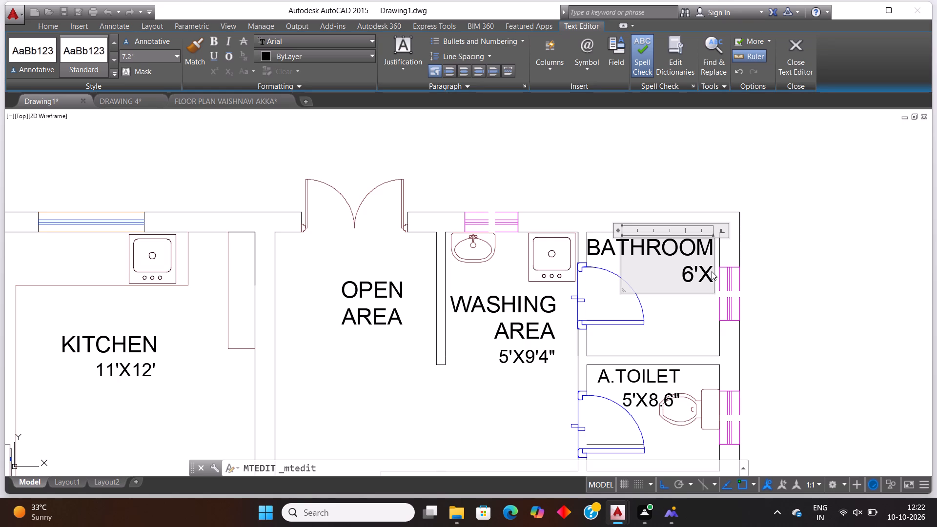
text(5')
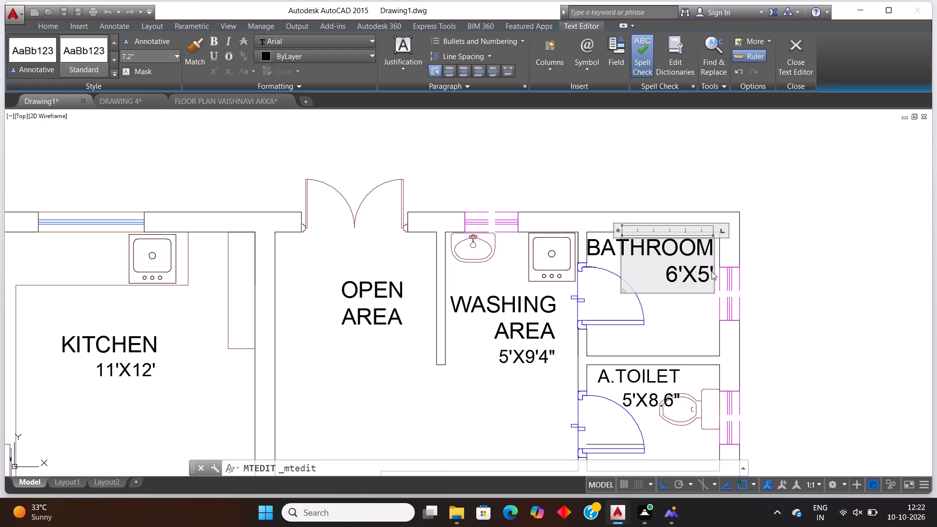
click(662, 276)
key(BackSpace)
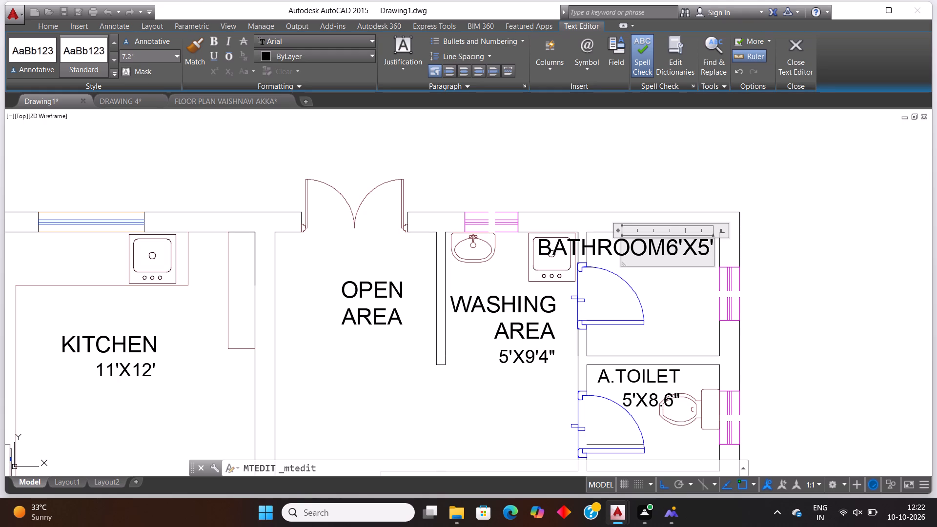
key(Return)
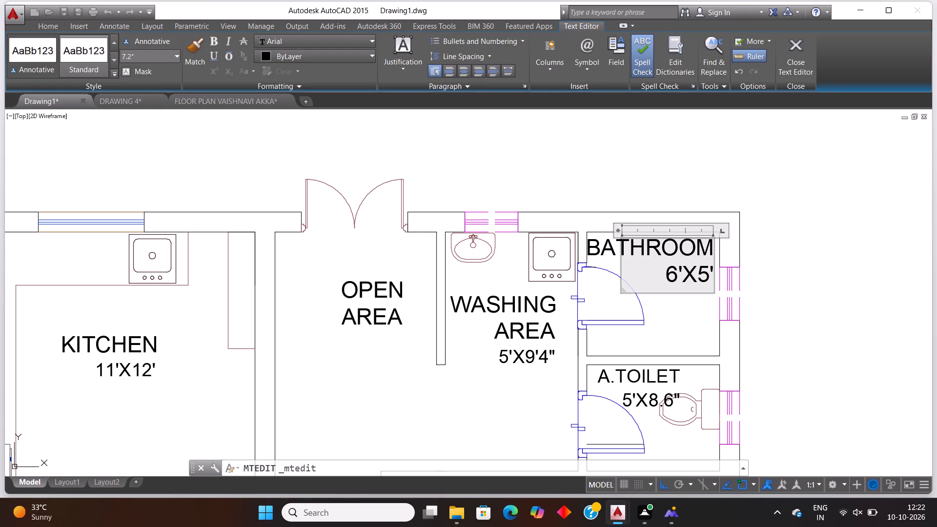
click(669, 309)
Set the size line of the A.TOILET label in the room below the bathroom to 6'X4' and finish editing it.
scroll(669, 310, down, 2)
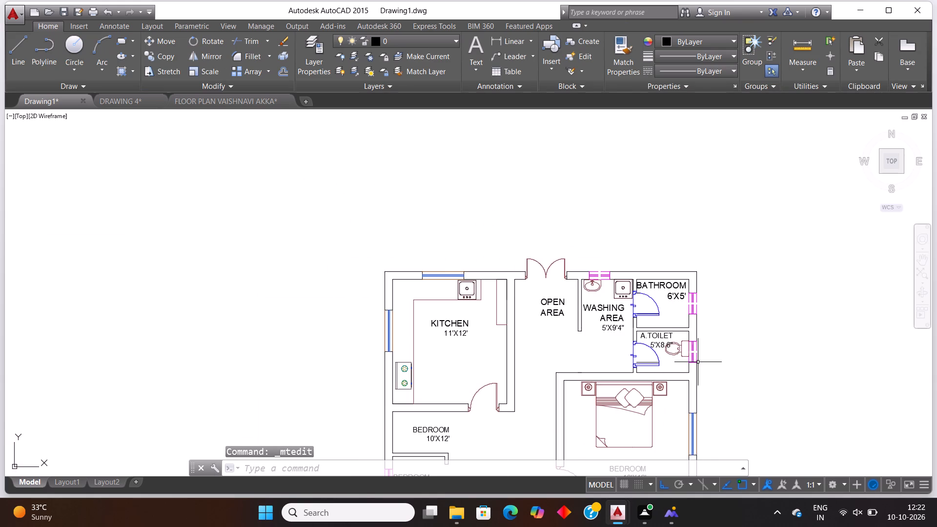
scroll(698, 362, up, 3)
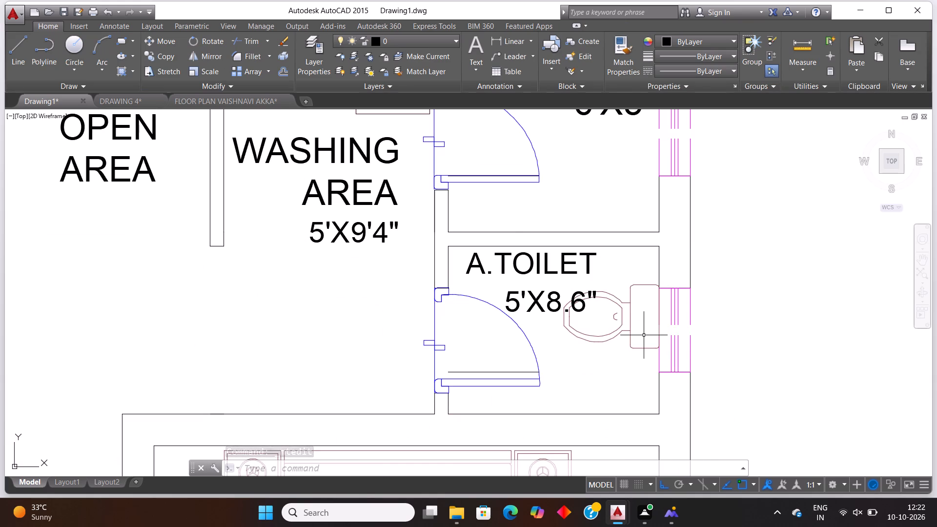
scroll(644, 335, up, 2)
scroll(505, 253, down, 2)
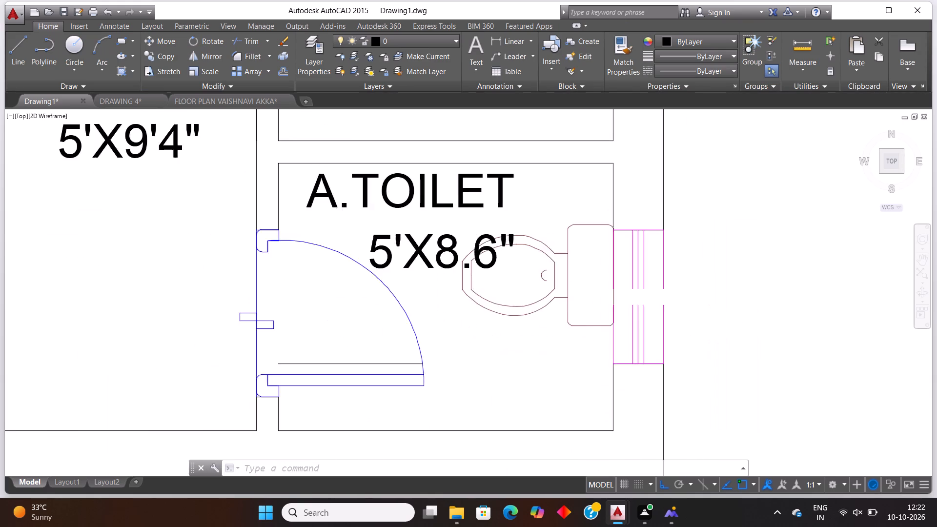
double_click(474, 259)
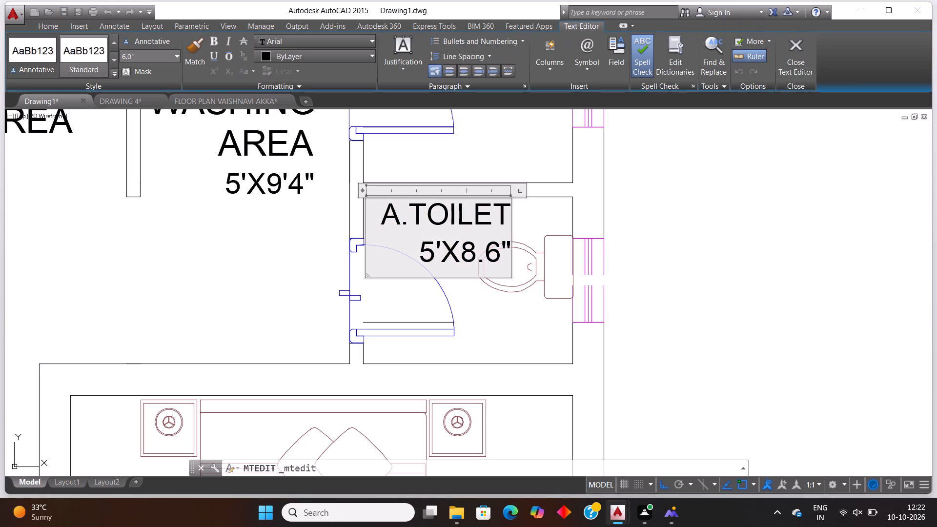
click(509, 249)
key(BackSpace)
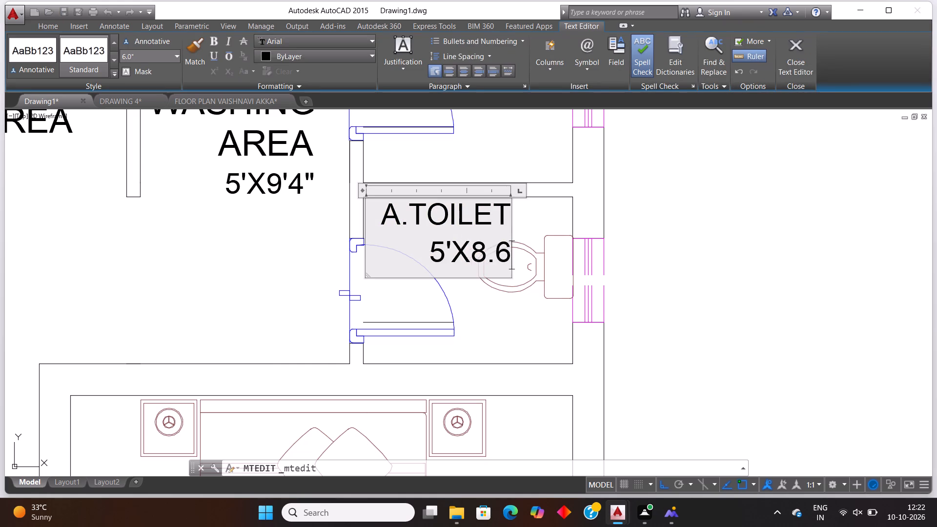
key(BackSpace)
key(BackSpace)
key(BackSpace)
key(BackSpace)
key(BackSpace)
key(BackSpace)
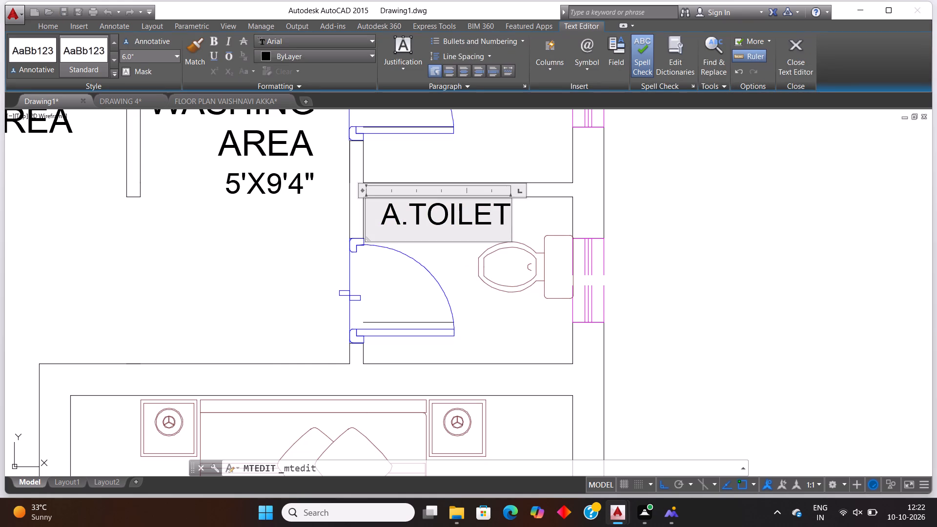
key(6)
key(semicolon)
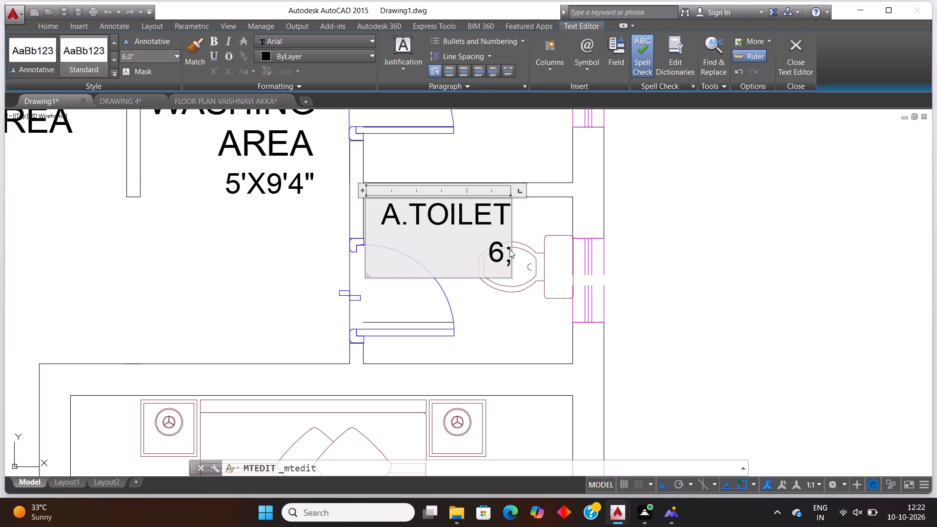
key(BackSpace)
text('X)
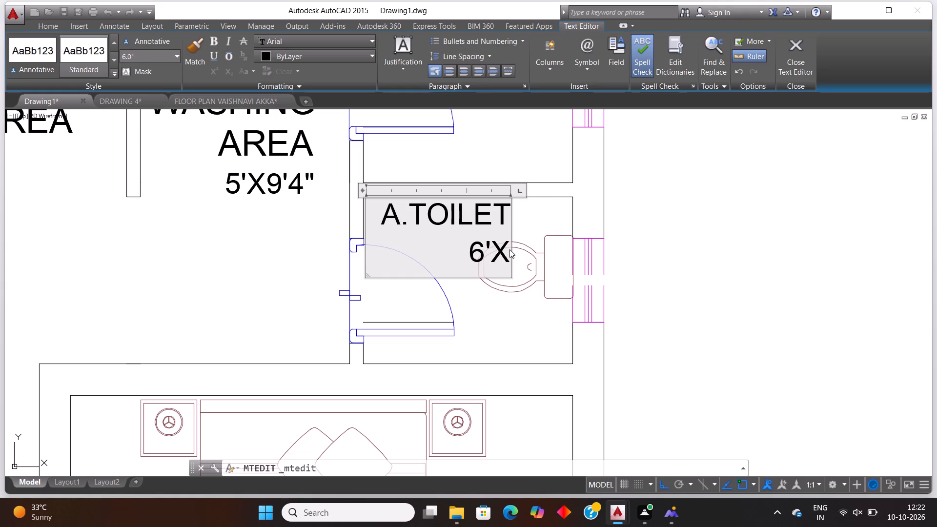
text(4')
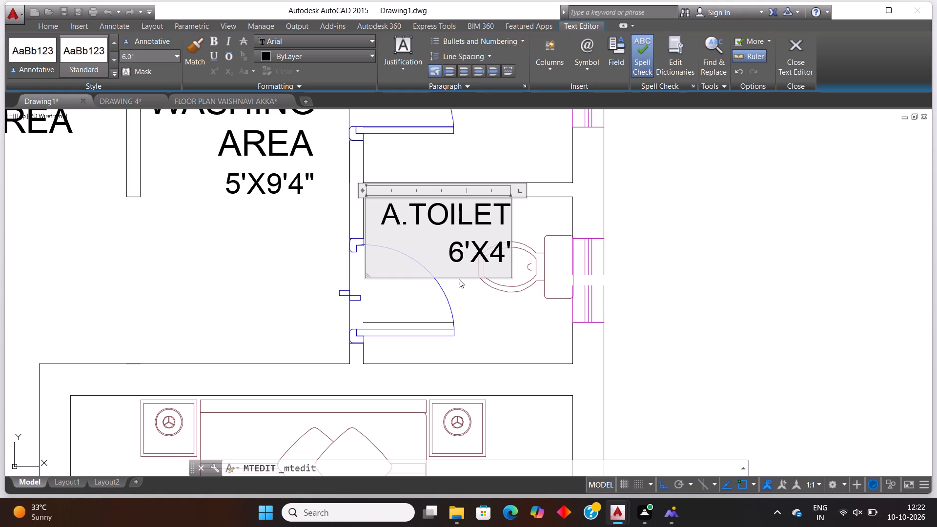
click(508, 319)
Replace the whole BEDROOM label in the space directly below the kitchen with the name DINING.
scroll(509, 315, down, 4)
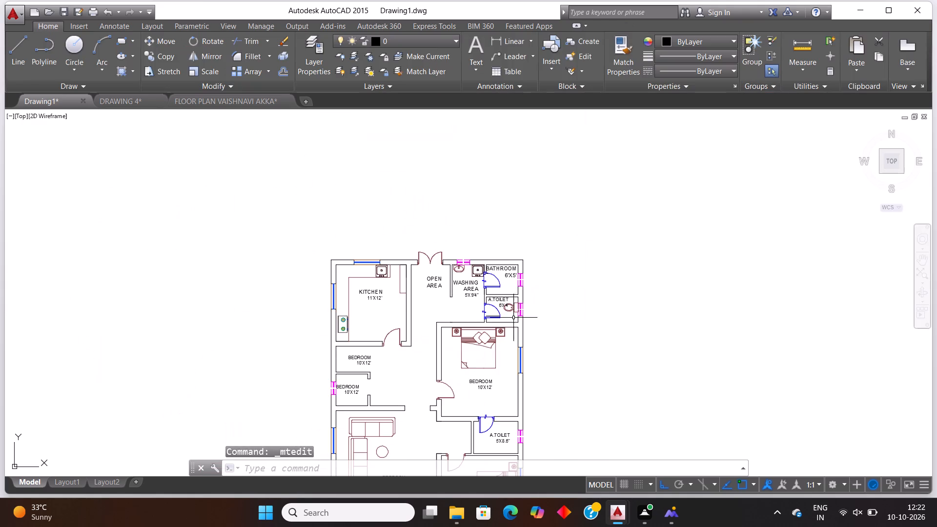
scroll(509, 401, up, 1)
scroll(490, 367, down, 1)
scroll(496, 400, up, 1)
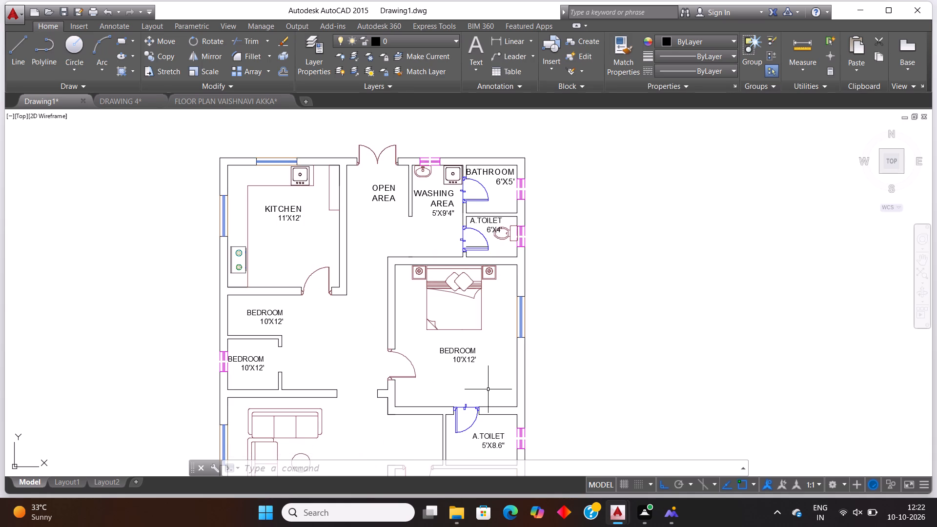
double_click(280, 315)
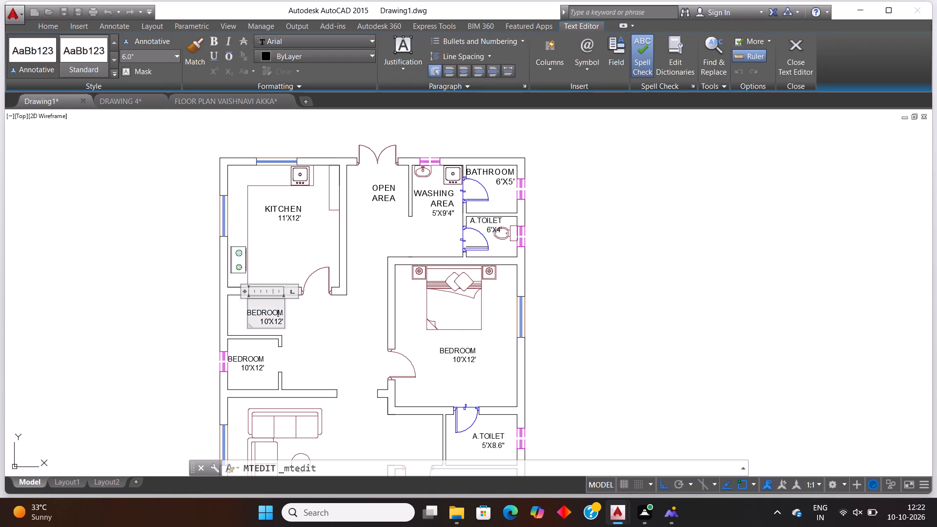
click(282, 321)
key(BackSpace)
key(BackSpace)
key(BackSpace)
key(BackSpace)
key(BackSpace)
key(BackSpace)
key(BackSpace)
key(BackSpace)
key(BackSpace)
key(BackSpace)
key(BackSpace)
key(BackSpace)
key(BackSpace)
key(BackSpace)
key(BackSpace)
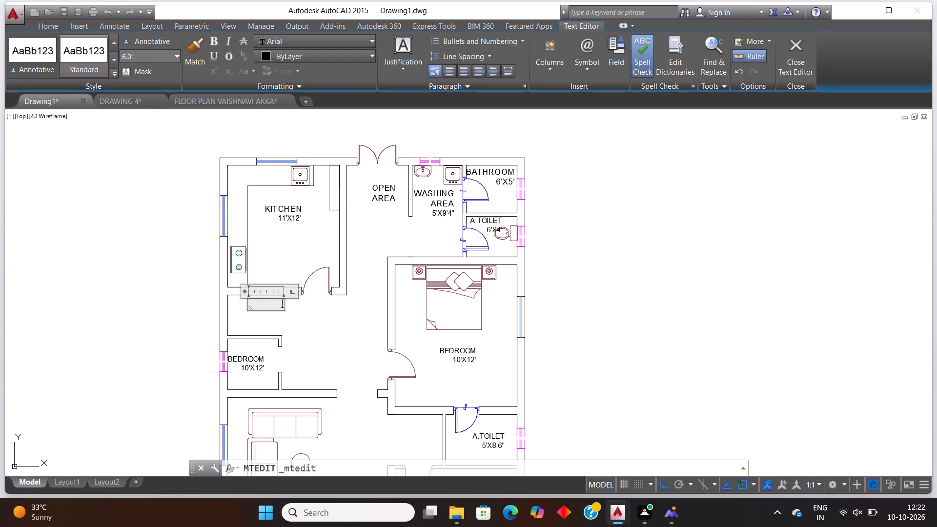
text(DINING)
Add the size 11'X4' on its own line under the DINING name and finish editing the label.
key(space)
key(Return)
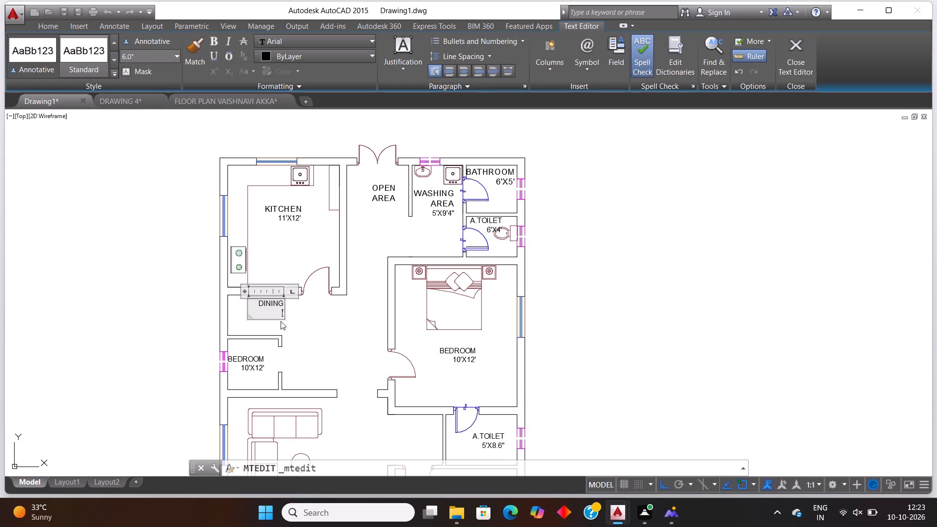
text(21)
key(BackSpace)
key(BackSpace)
text(11')
text(X4)
key(apostrophe)
key(Right)
key(BackSpace)
click(326, 350)
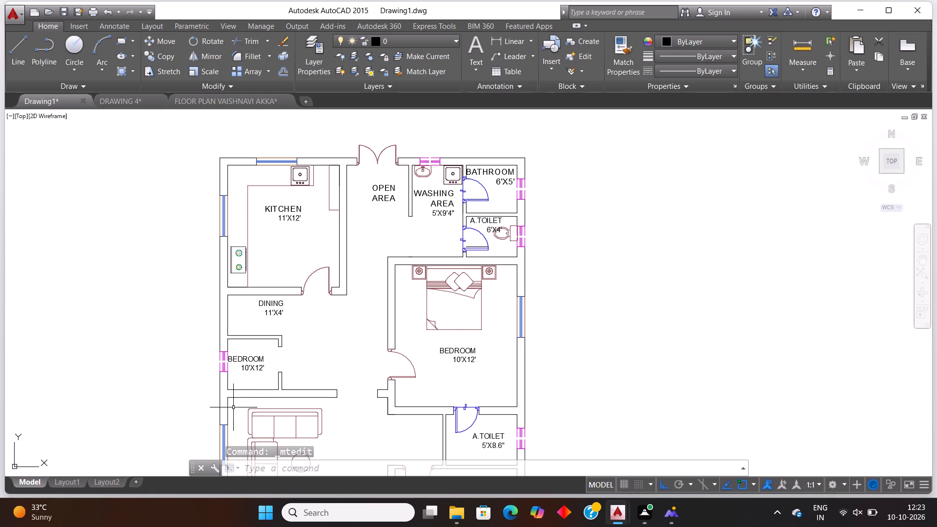
Replace the whole BEDROOM label in the small room below the dining space with the name POOJA ROOM.
double_click(264, 369)
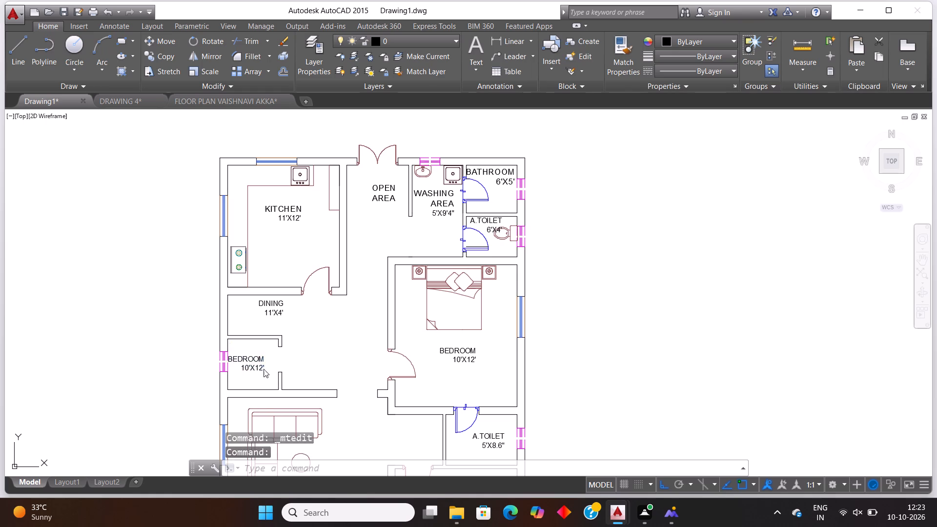
key(BackSpace)
key(BackSpace)
key(BackSpace)
key(BackSpace)
key(BackSpace)
key(BackSpace)
key(BackSpace)
key(BackSpace)
key(BackSpace)
key(BackSpace)
key(BackSpace)
key(BackSpace)
key(BackSpace)
key(BackSpace)
key(BackSpace)
key(BackSpace)
key(BackSpace)
key(BackSpace)
key(BackSpace)
key(BackSpace)
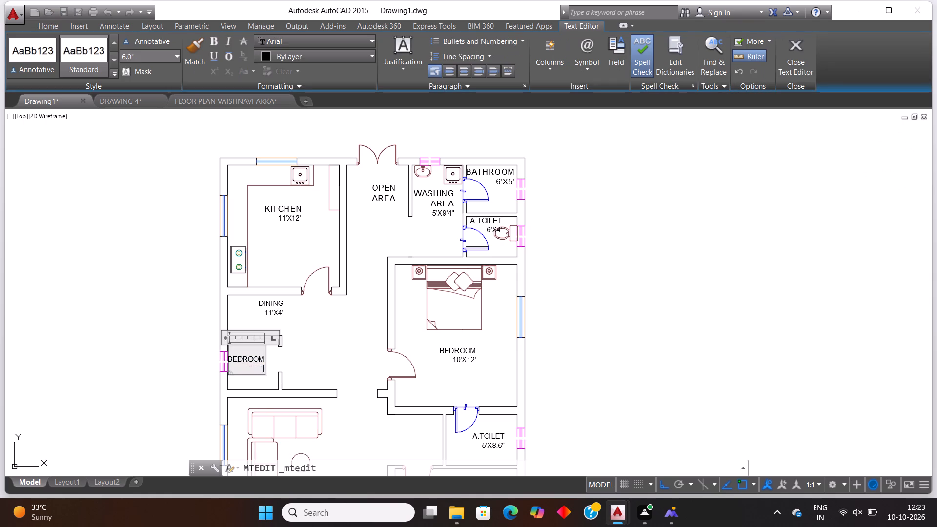
text(POOK)
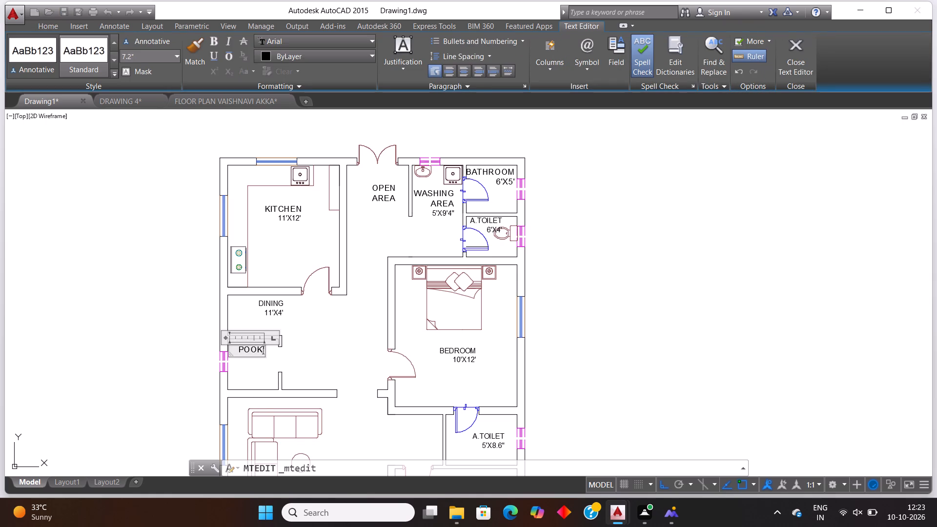
key(BackSpace)
key(j)
text(A ROOM)
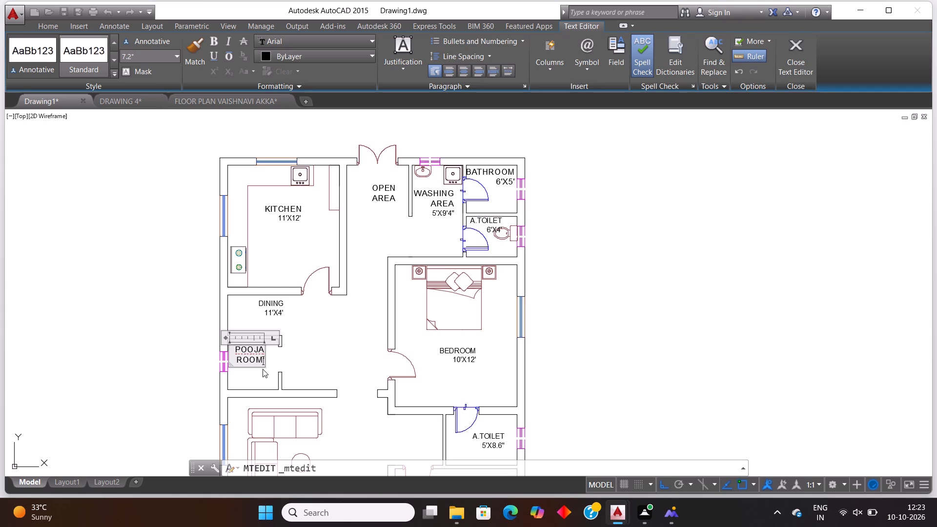
Add the size 5'X5' on its own line under the POOJA ROOM name and finish editing the label.
key(Return)
text(5')
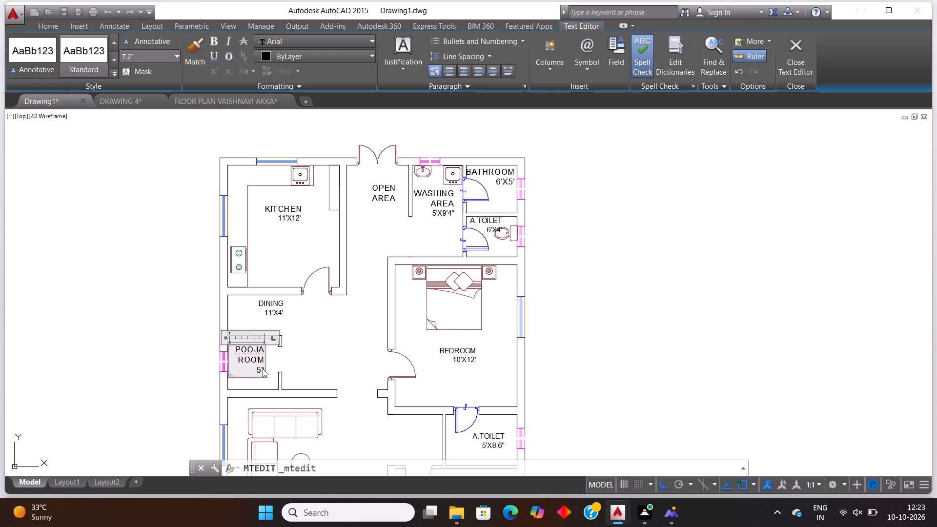
text(X5')
click(295, 356)
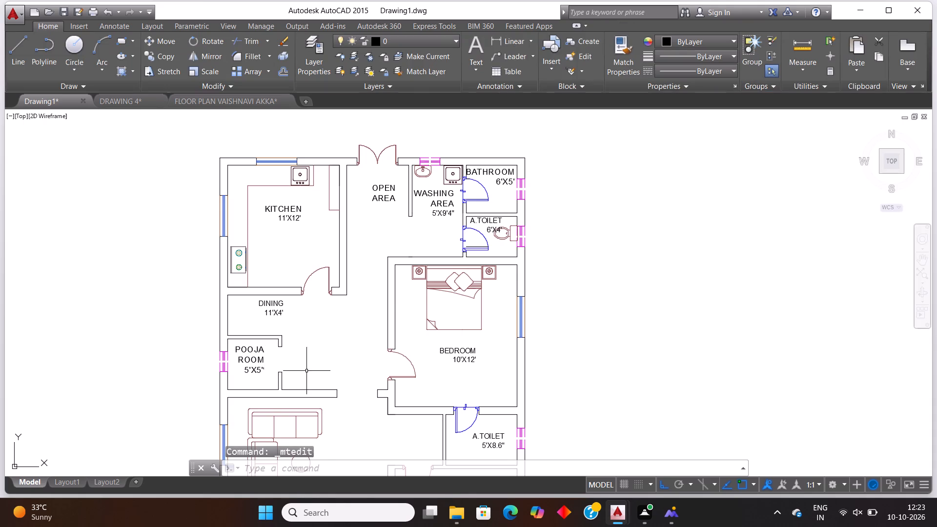
Set the size line of the BEDROOM label in the room below the washing area and toilet to 12'X14' and finish editing it.
scroll(312, 369, down, 1)
scroll(414, 368, up, 1)
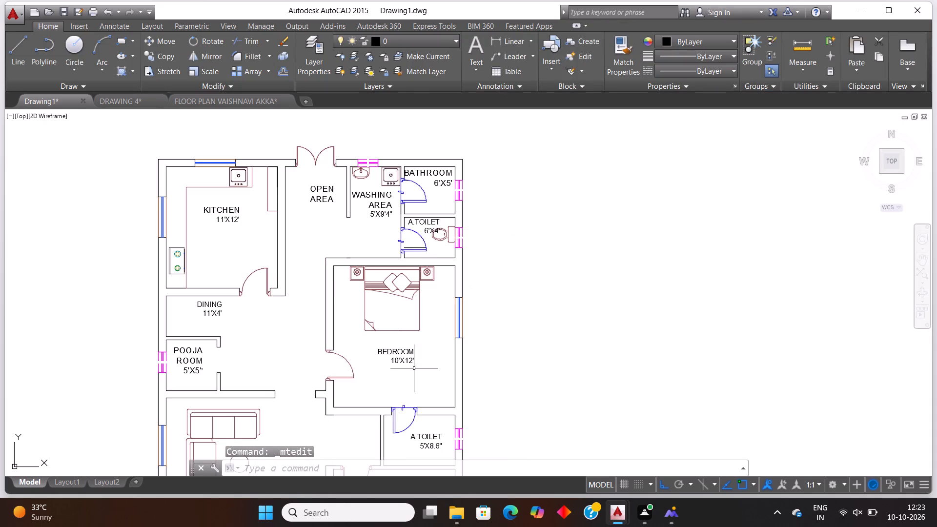
scroll(415, 372, up, 2)
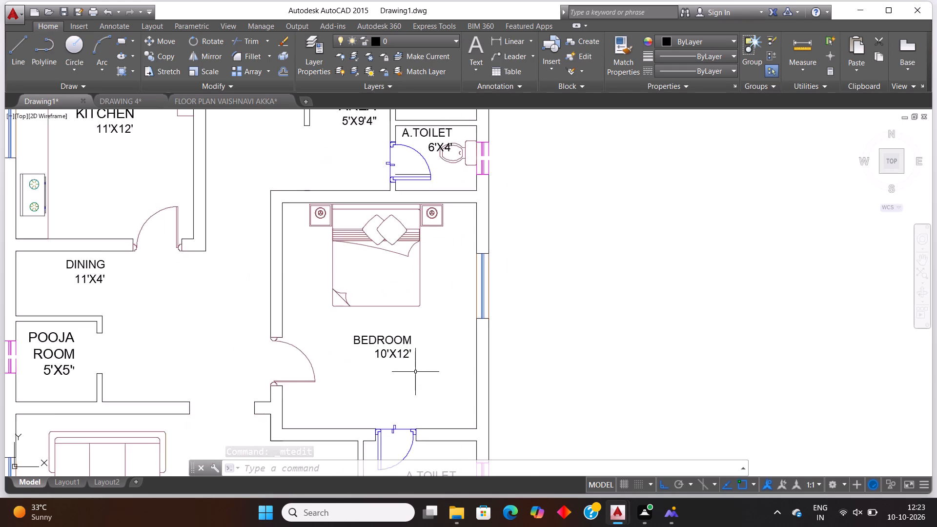
double_click(405, 345)
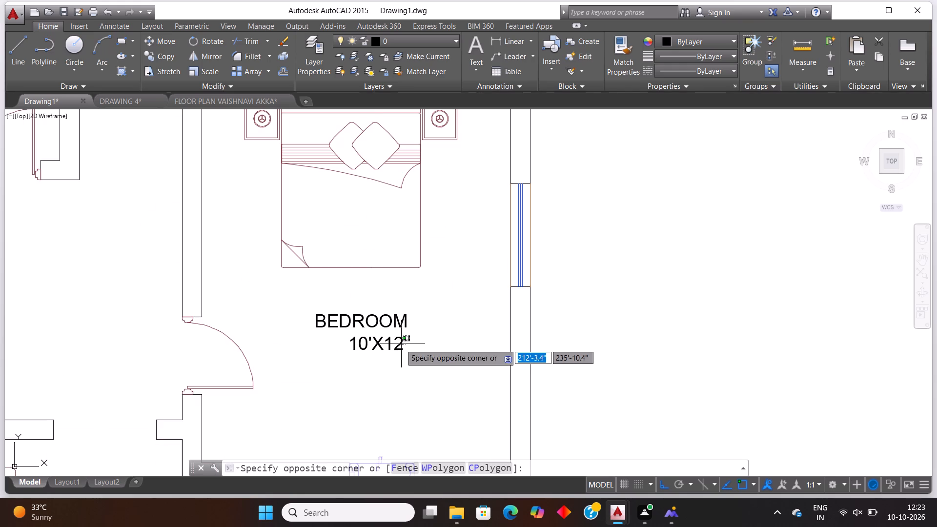
double_click(401, 344)
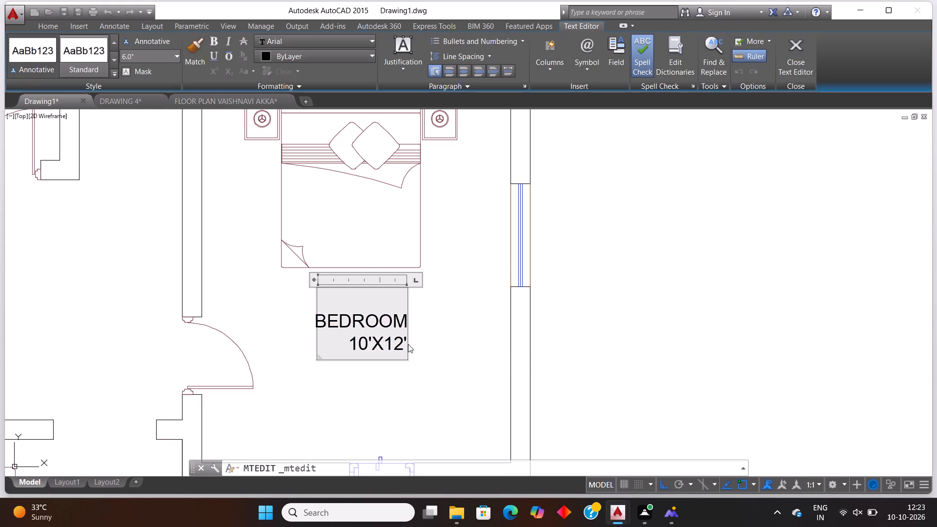
key(BackSpace)
key(BackSpace)
key(BackSpace)
key(BackSpace)
key(BackSpace)
key(BackSpace)
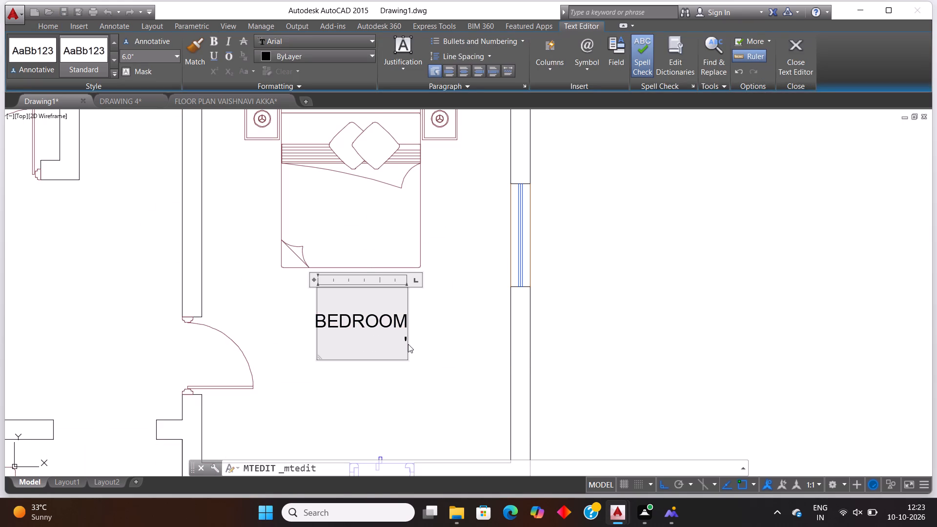
text(12')
text(X14)
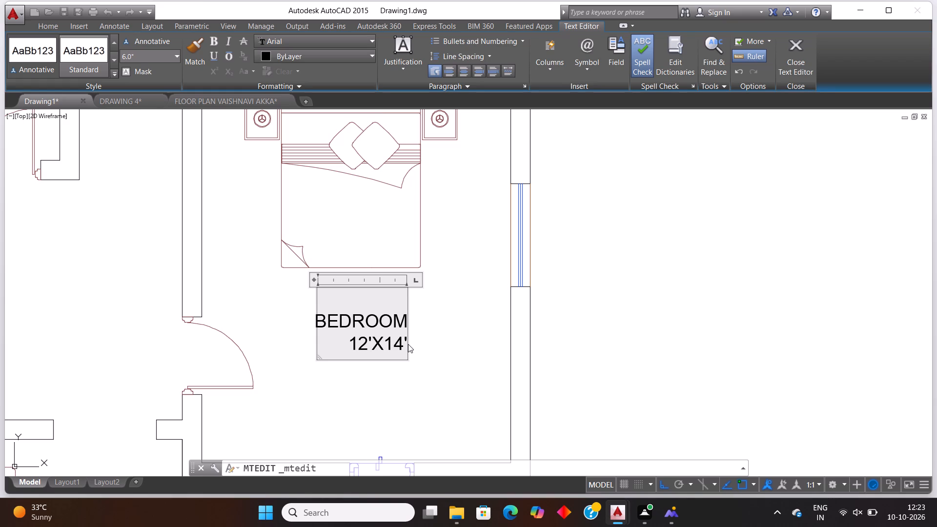
click(450, 335)
Set the size line of the BEDROOM label in the lower bedroom, beside the staircase, to 12'X10'3" and finish editing it.
scroll(450, 335, down, 4)
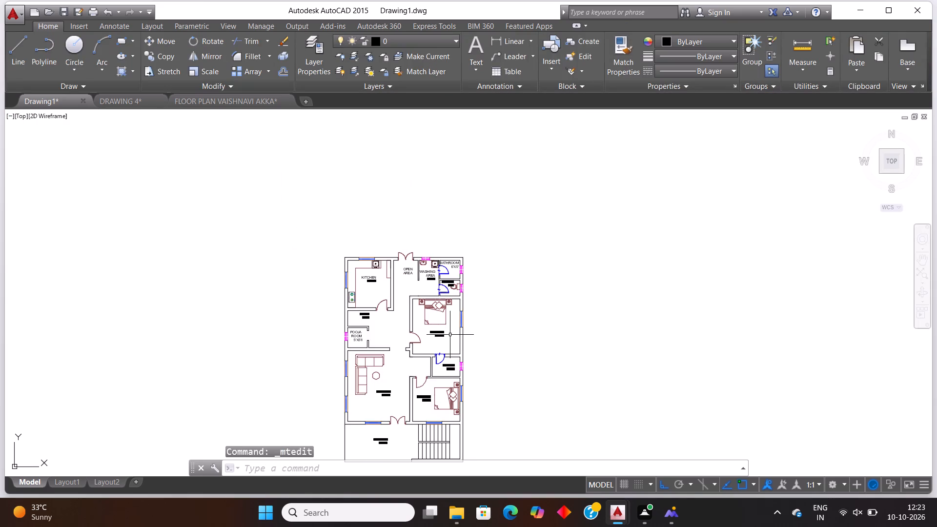
scroll(462, 322, down, 2)
scroll(468, 415, up, 1)
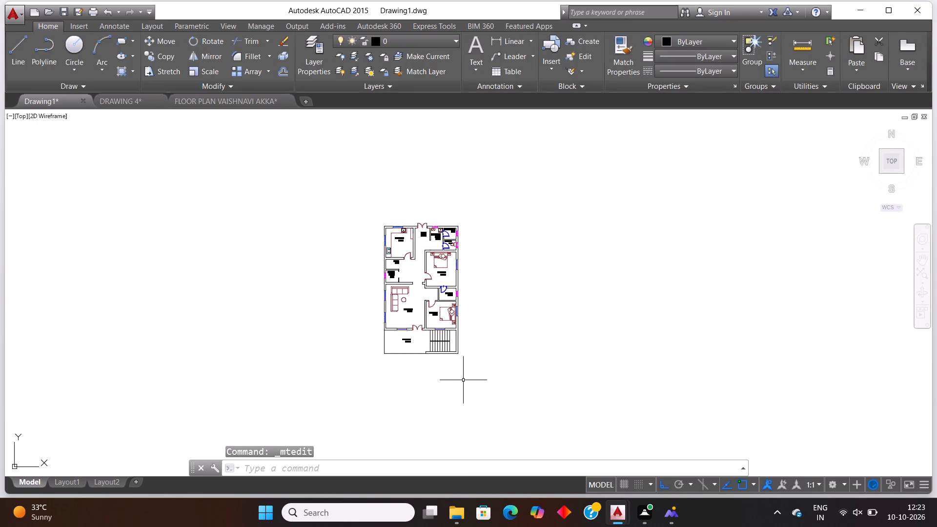
scroll(471, 365, up, 1)
scroll(434, 277, up, 1)
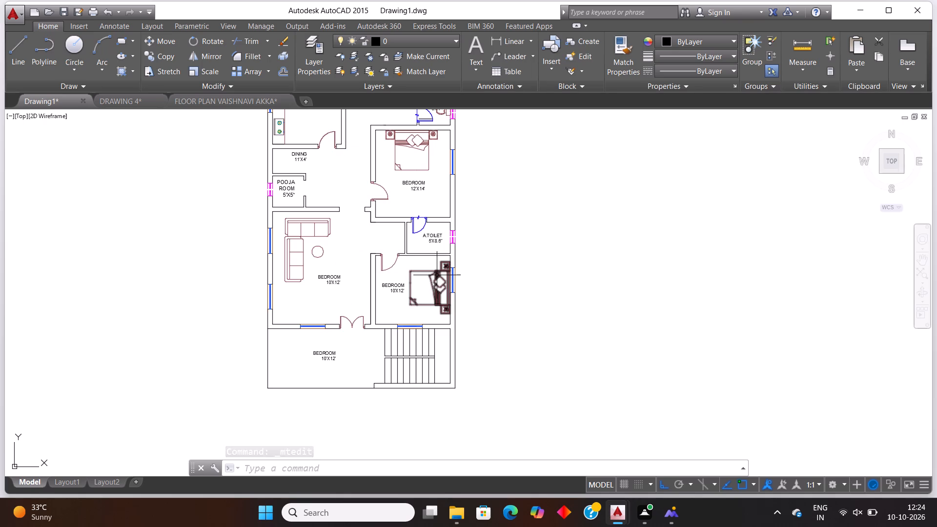
scroll(403, 292, up, 2)
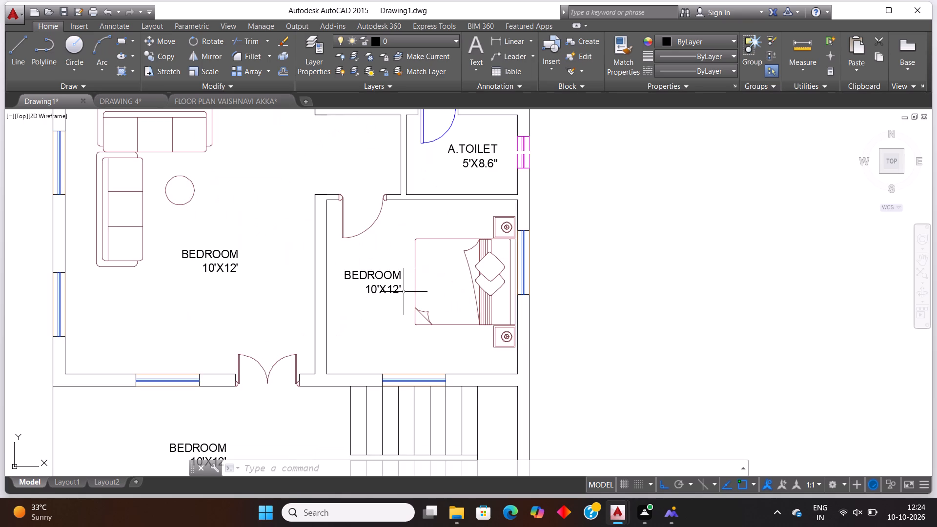
scroll(408, 267, up, 1)
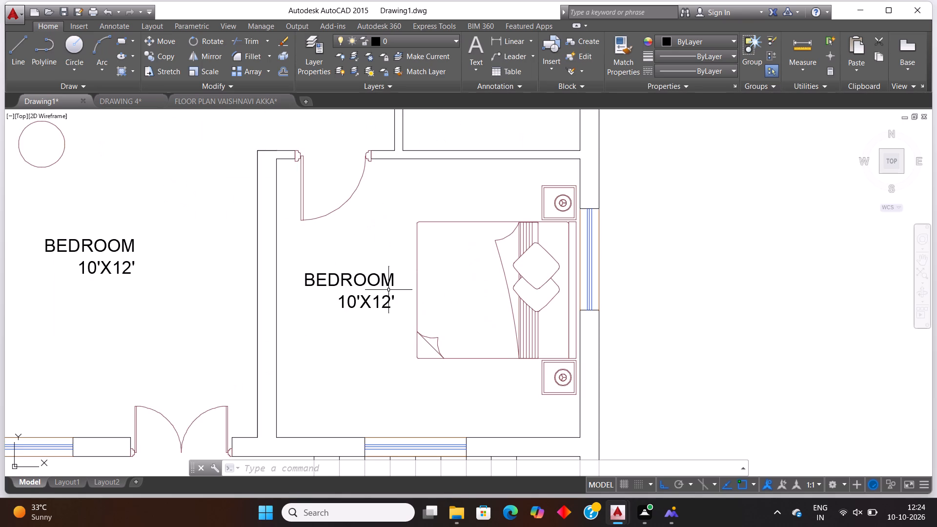
double_click(392, 279)
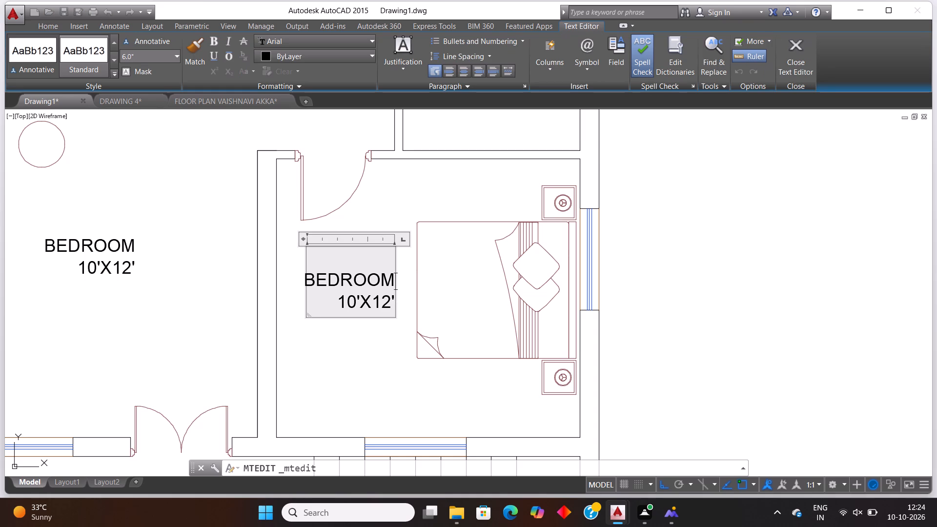
click(394, 301)
key(BackSpace)
key(BackSpace)
key(BackSpace)
key(BackSpace)
key(BackSpace)
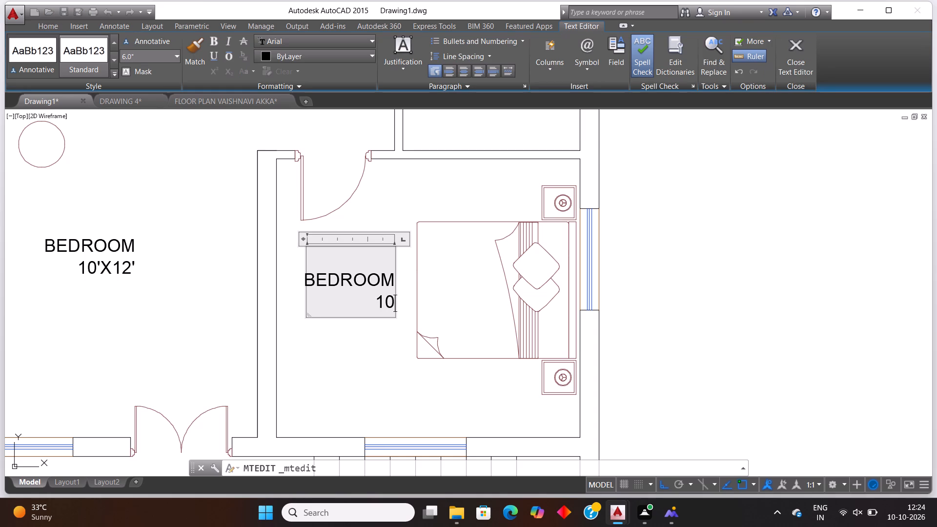
key(BackSpace)
text(2')
key(x)
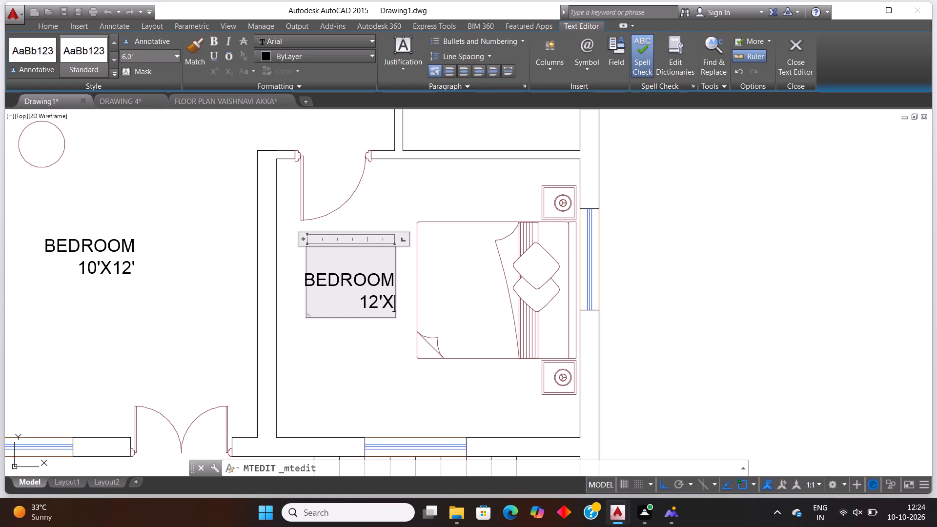
text(10.)
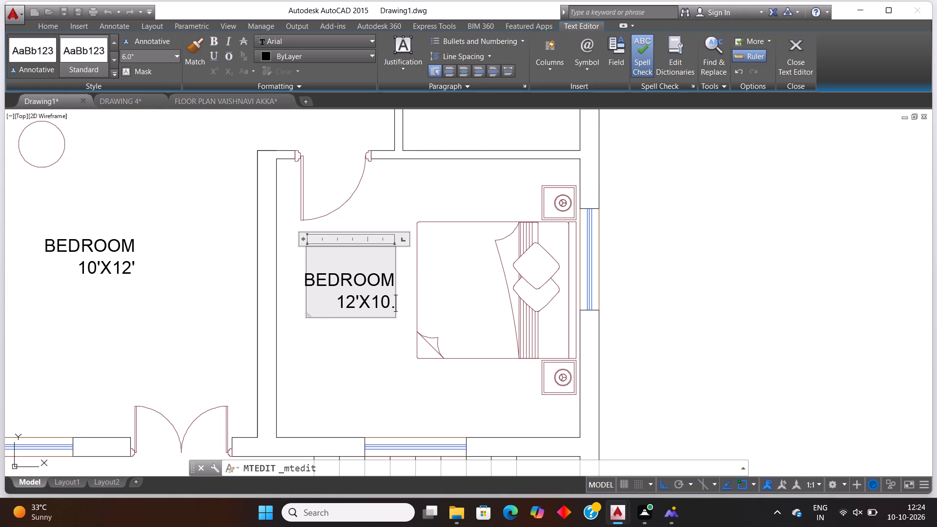
key(BackSpace)
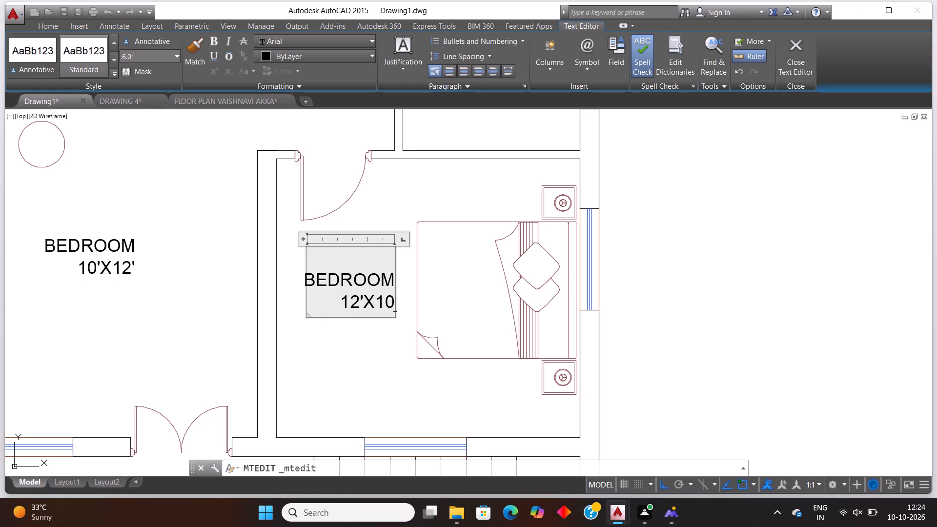
key(apostrophe)
text(3")
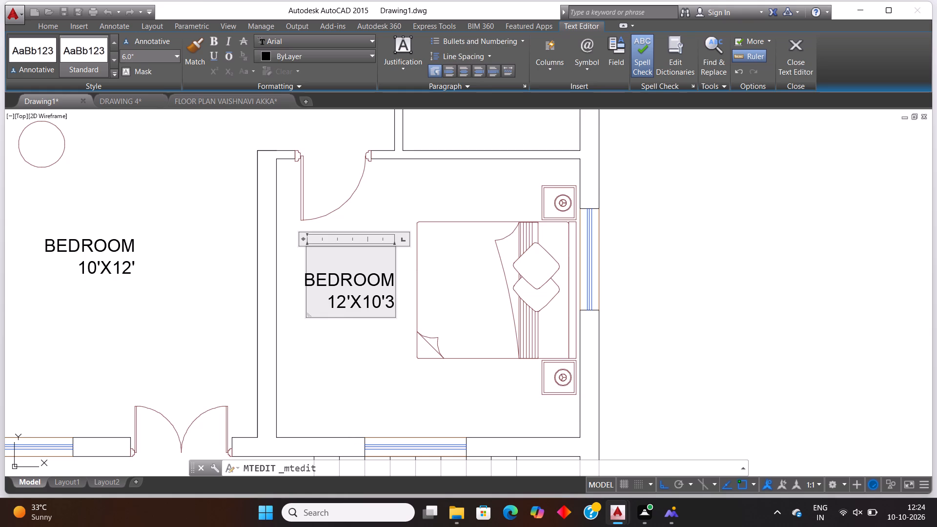
click(375, 343)
Replace the BEDROOM name and size in the sofa room's label with the name LIVING.
scroll(377, 339, down, 3)
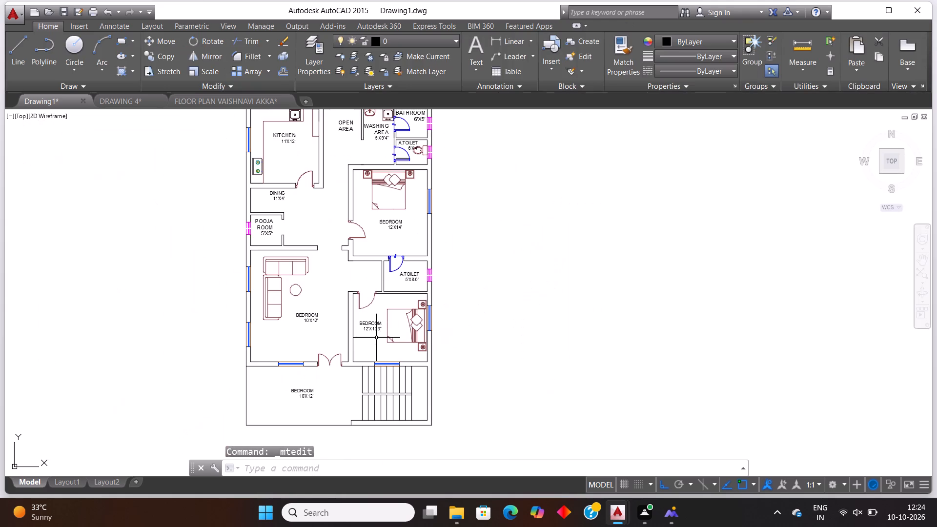
scroll(315, 320, up, 3)
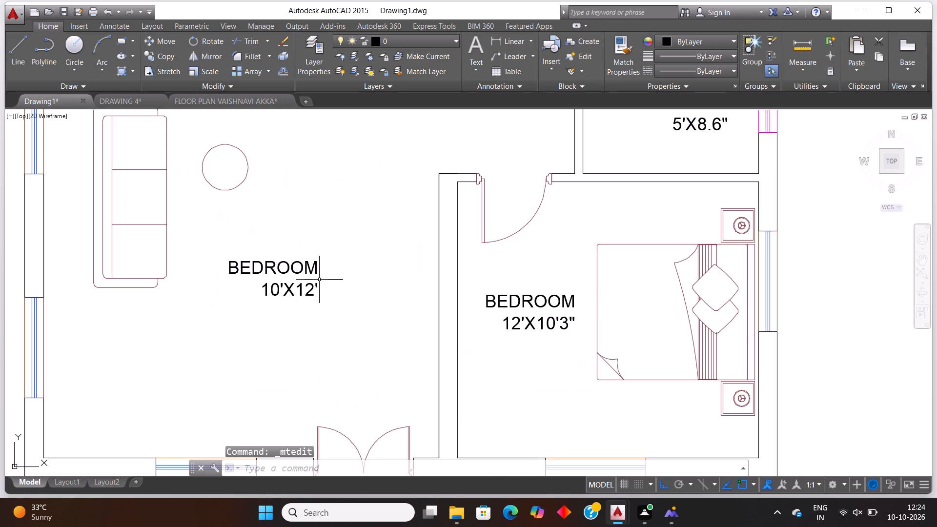
double_click(314, 286)
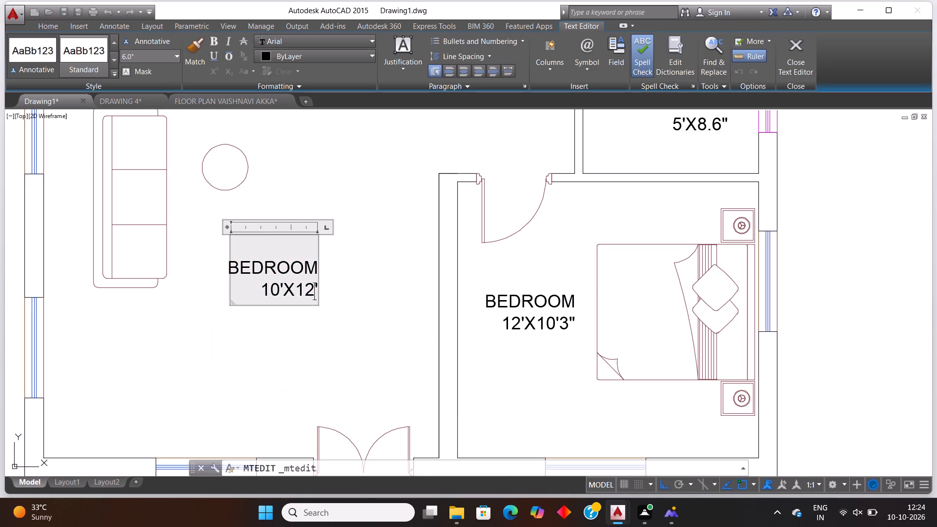
key(BackSpace)
key(BackSpace)
key(BackSpace)
key(BackSpace)
key(BackSpace)
key(BackSpace)
key(BackSpace)
key(BackSpace)
key(BackSpace)
key(BackSpace)
key(BackSpace)
key(BackSpace)
key(BackSpace)
key(BackSpace)
key(BackSpace)
key(BackSpace)
key(BackSpace)
key(BackSpace)
key(BackSpace)
key(BackSpace)
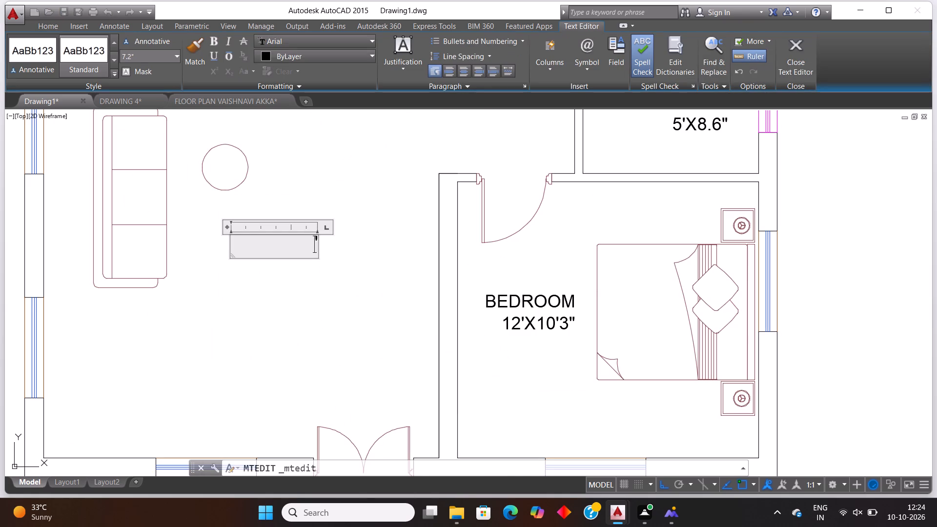
text(LIBING)
scroll(311, 288, down, 1)
key(BackSpace)
key(BackSpace)
key(BackSpace)
key(BackSpace)
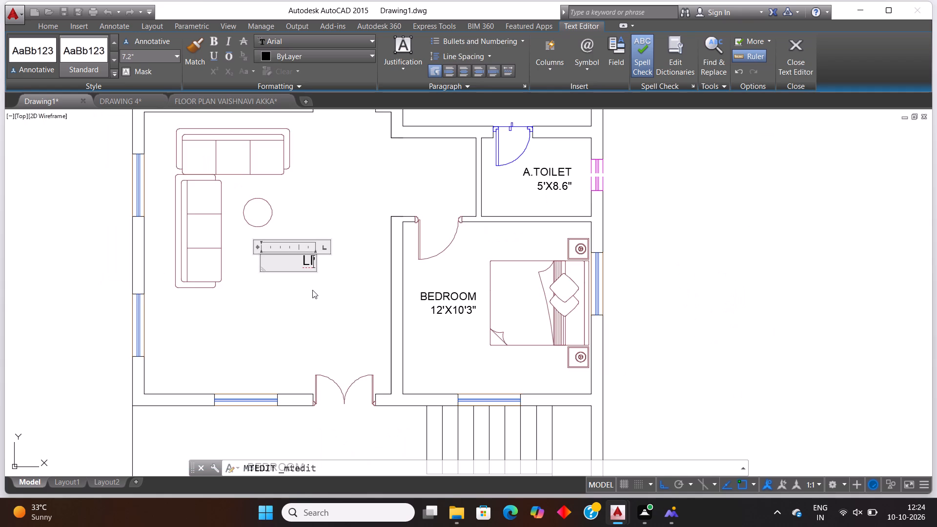
text(VING)
key(space)
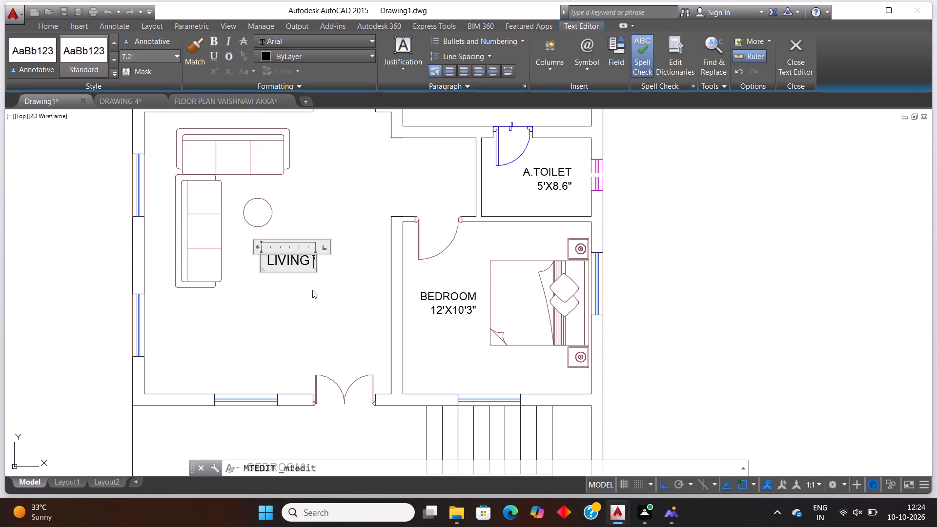
Add the size 15'9"X18' on its own line under the LIVING name and finish editing the label.
key(Return)
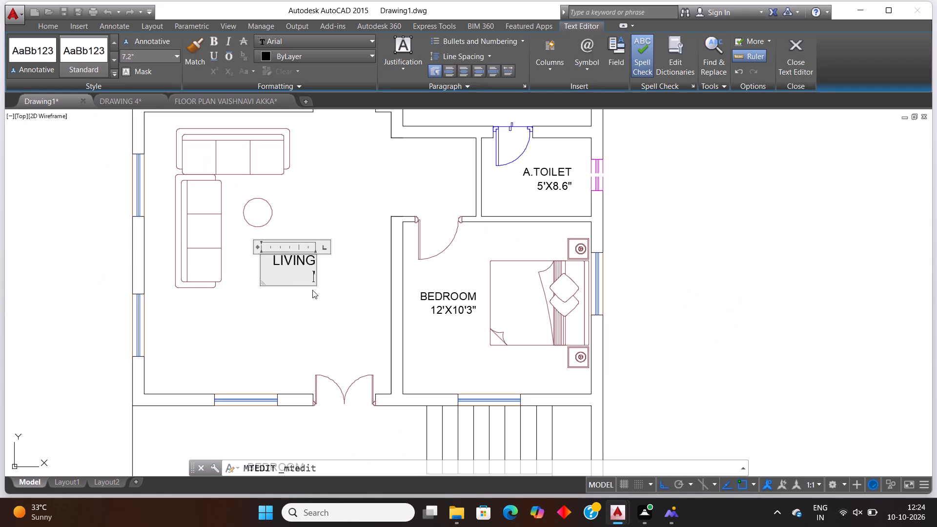
text(15'9")
key(x)
text(18)
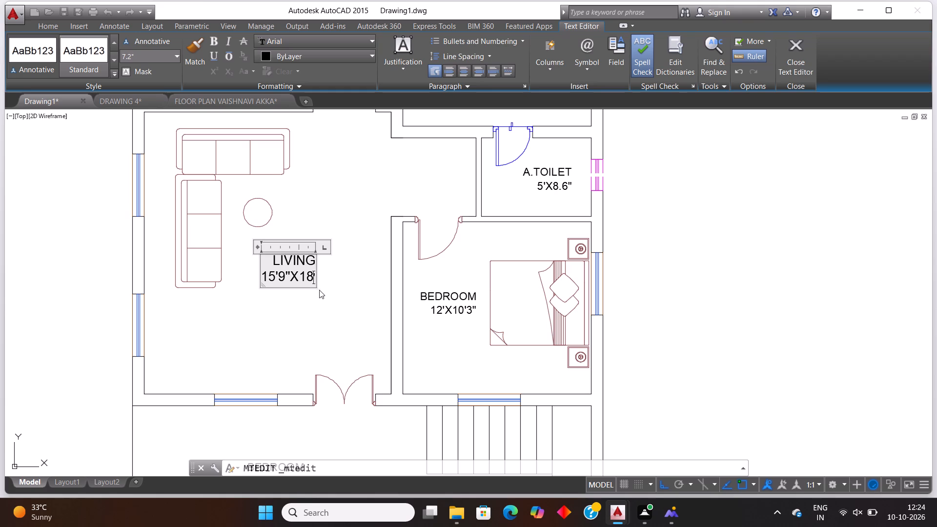
click(319, 290)
Replace the A.TOILET name in the label of the room between the two bedrooms with BATHROOM, clearing the old size up to its 6".
scroll(319, 290, down, 2)
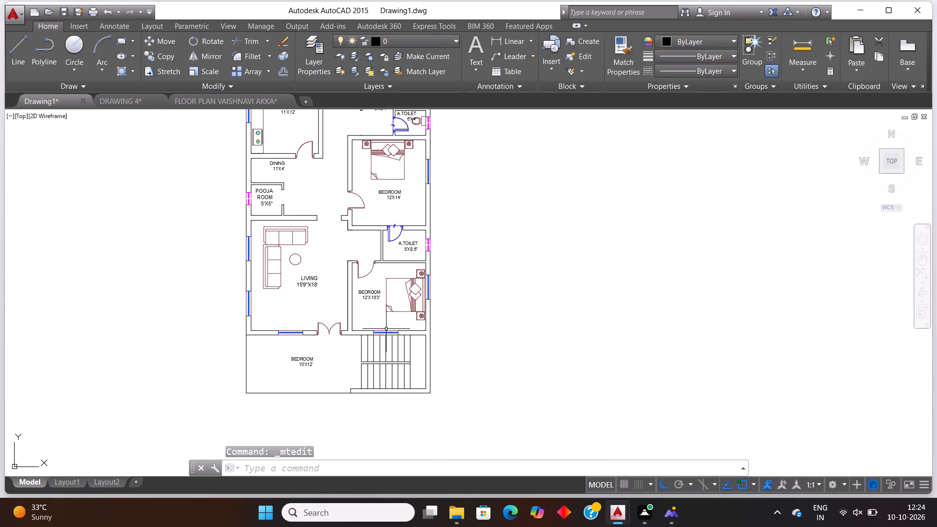
scroll(381, 337, down, 1)
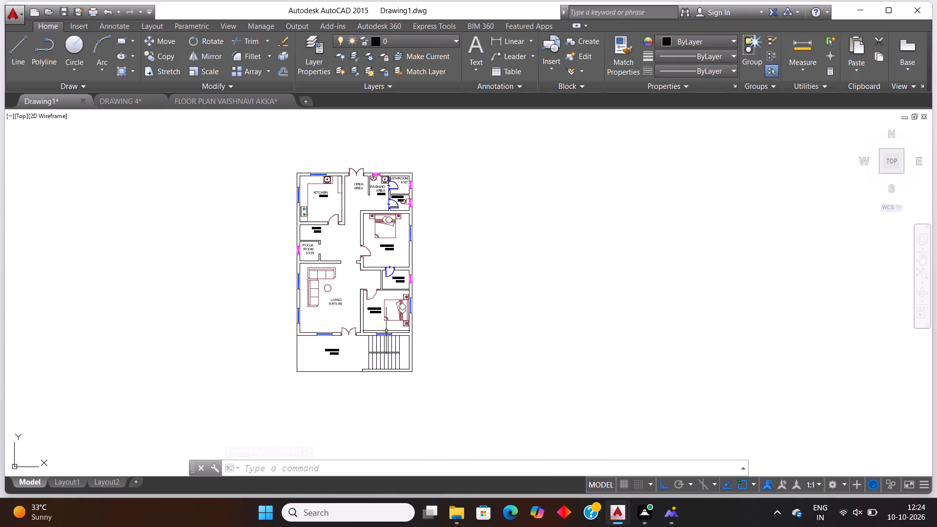
scroll(407, 322, up, 2)
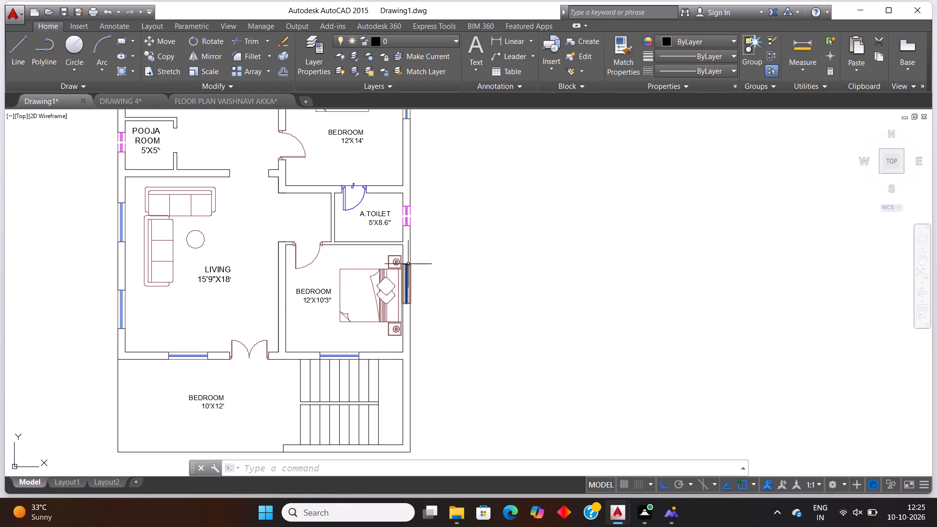
scroll(409, 260, up, 1)
scroll(392, 224, up, 1)
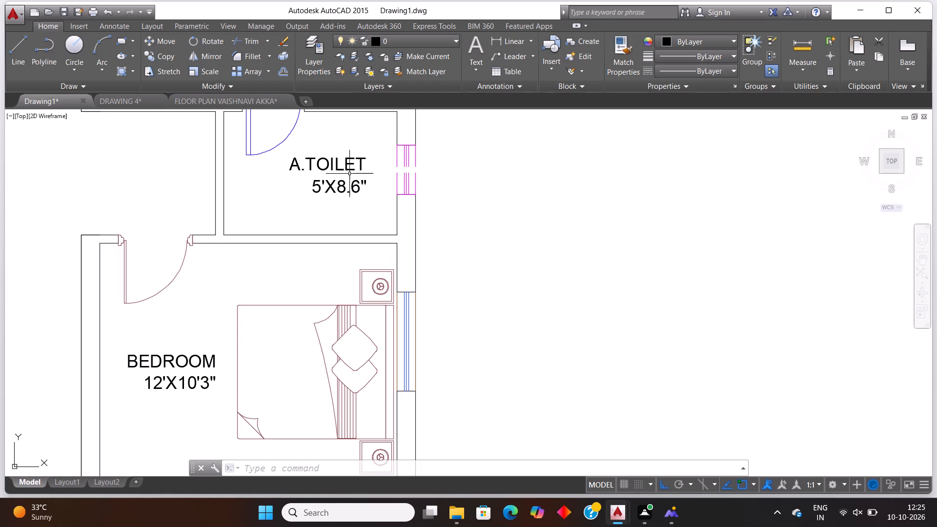
scroll(348, 192, down, 1)
scroll(378, 171, up, 1)
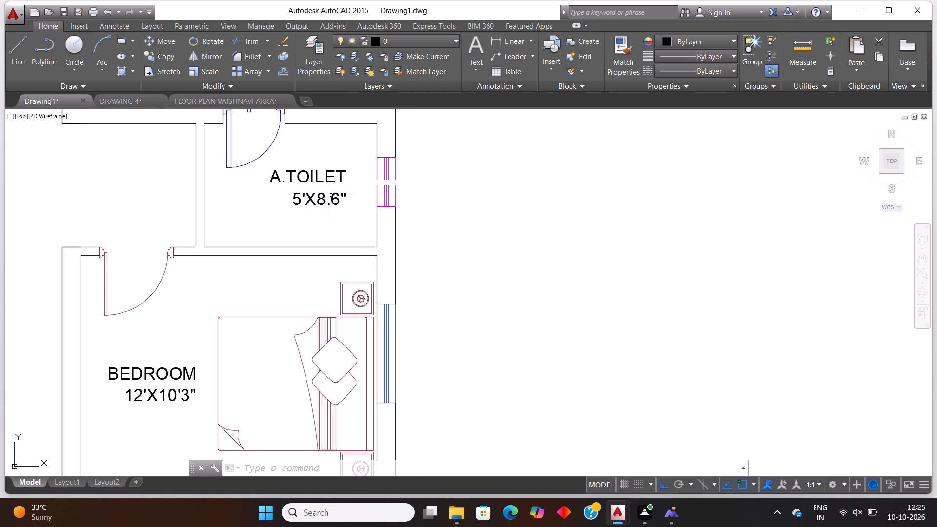
double_click(344, 198)
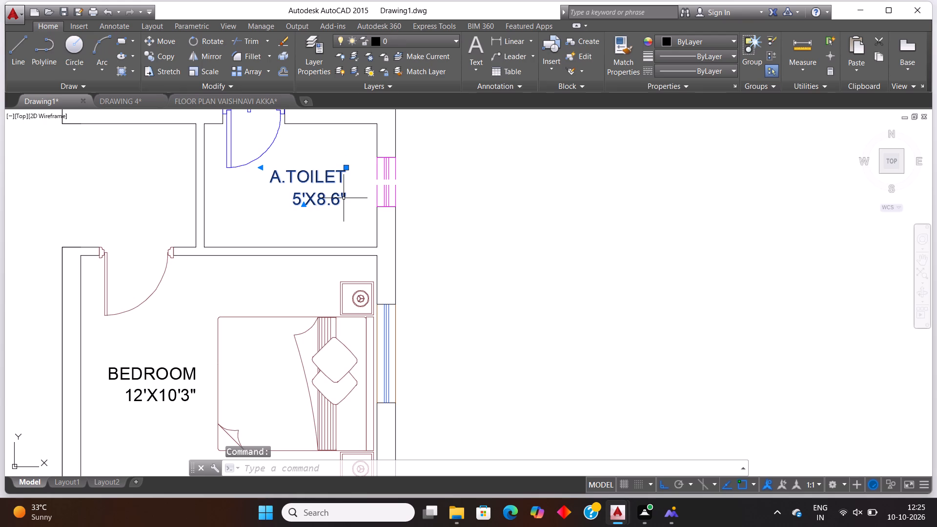
double_click(334, 201)
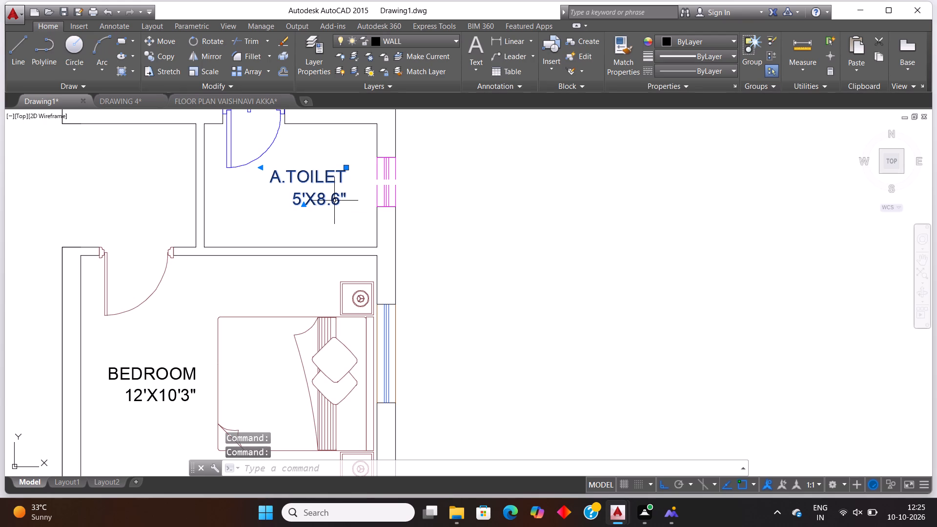
key(BackSpace)
key(BackSpace)
key(BackSpace)
key(BackSpace)
key(BackSpace)
key(BackSpace)
key(BackSpace)
key(BackSpace)
key(BackSpace)
key(BackSpace)
key(BackSpace)
key(BackSpace)
key(BackSpace)
key(BackSpace)
key(BackSpace)
key(BackSpace)
key(BackSpace)
key(BackSpace)
key(BackSpace)
key(BackSpace)
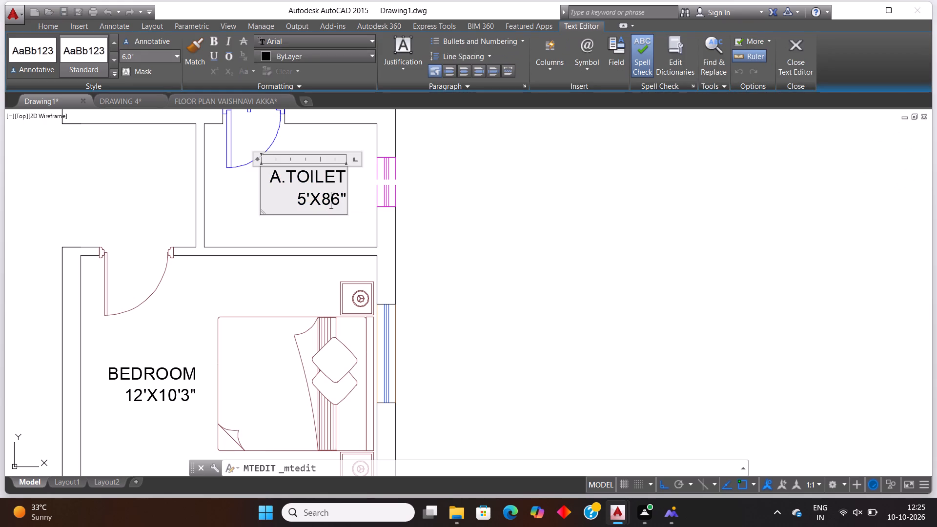
text(BATHROOM)
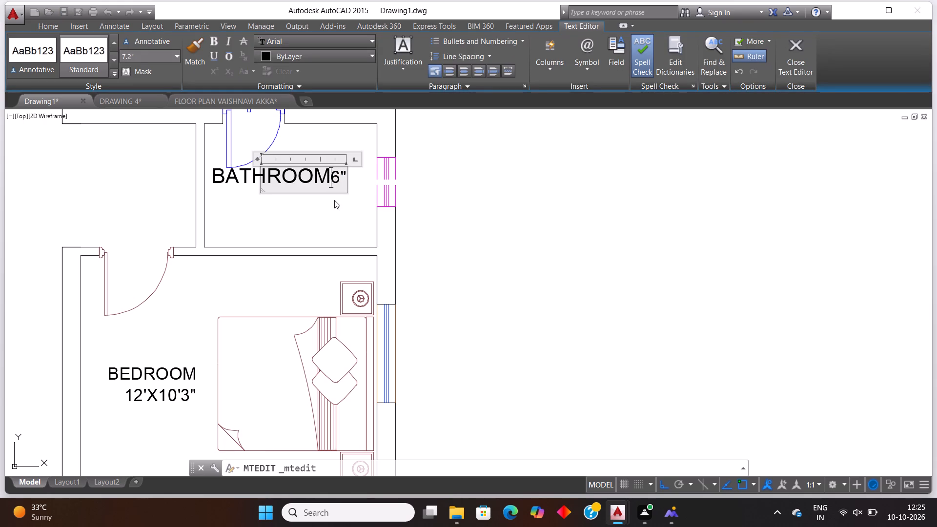
Add the size 7'X5 on its own line under the BATHROOM name, clearing the leftover 6", and finish editing.
key(Return)
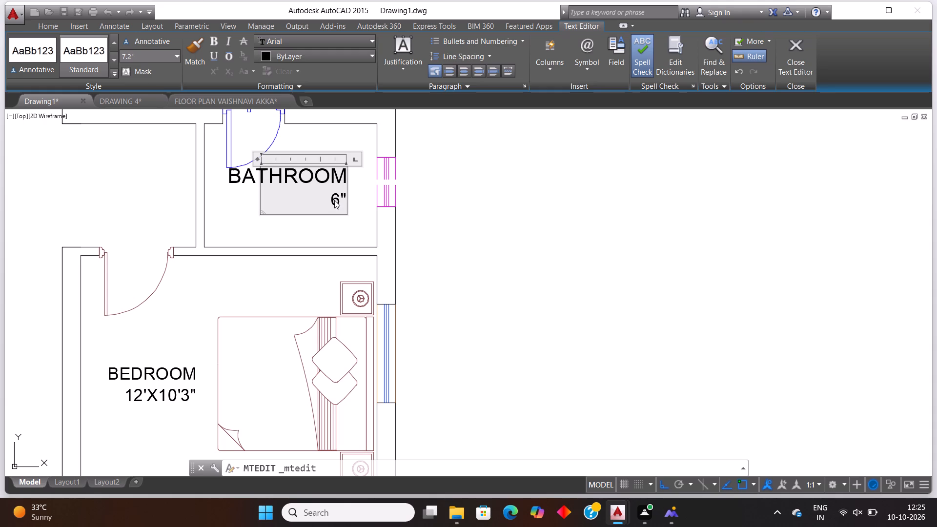
key(7)
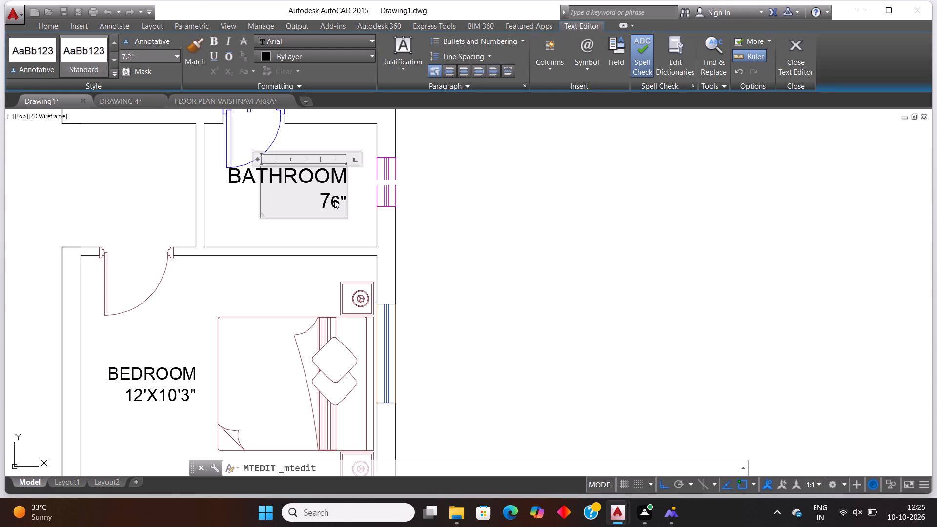
key(apostrophe)
key(x)
key(5)
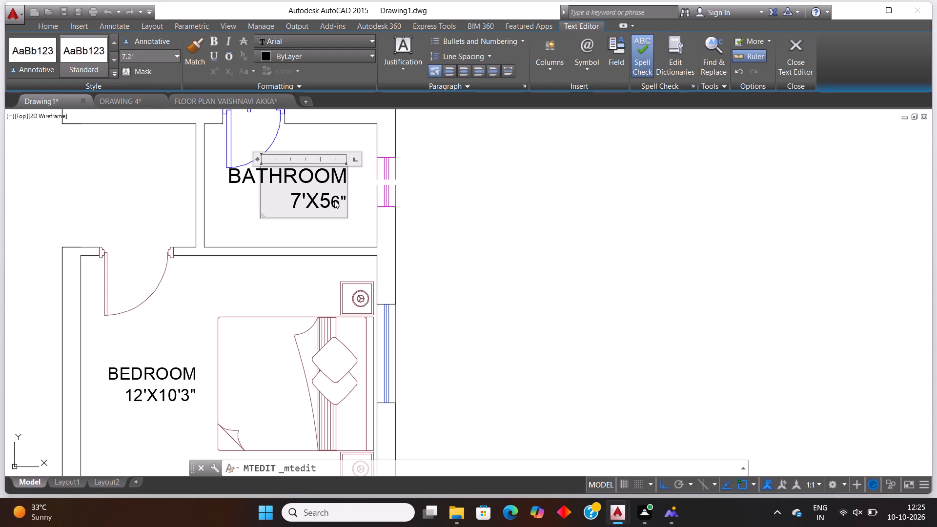
key(apostrophe)
scroll(334, 200, down, 1)
key(Right)
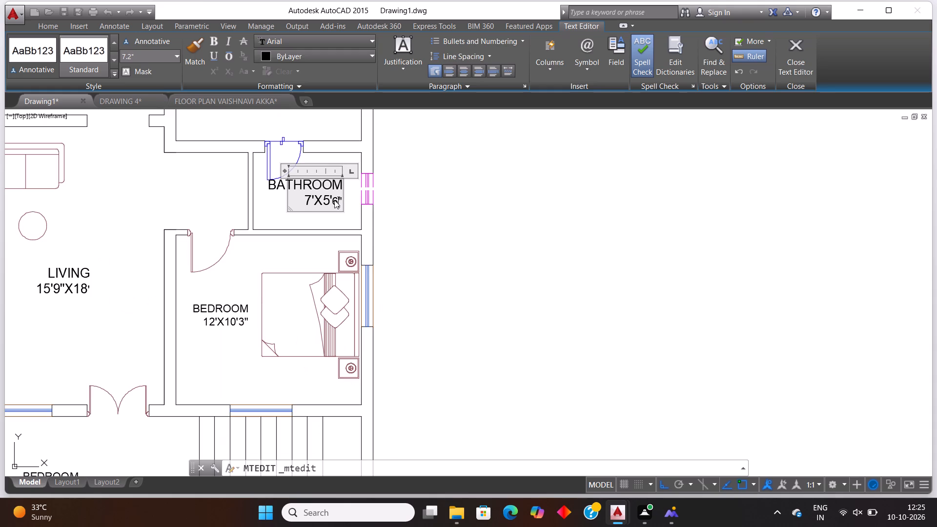
key(Right)
key(BackSpace)
key(BackSpace)
key(BackSpace)
click(408, 181)
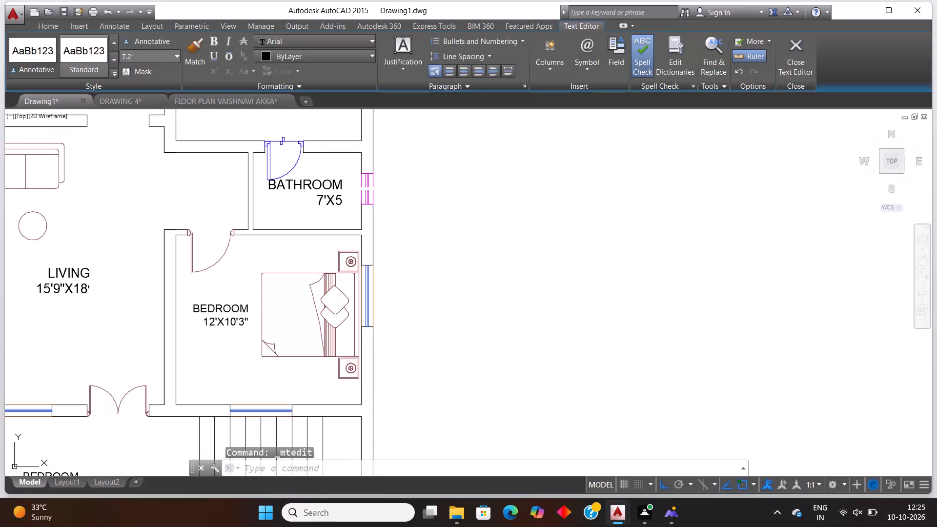
Replace the BEDROOM name and size in the label of the front area beside the staircase with the name PORCH.
scroll(322, 253, down, 1)
scroll(263, 298, up, 2)
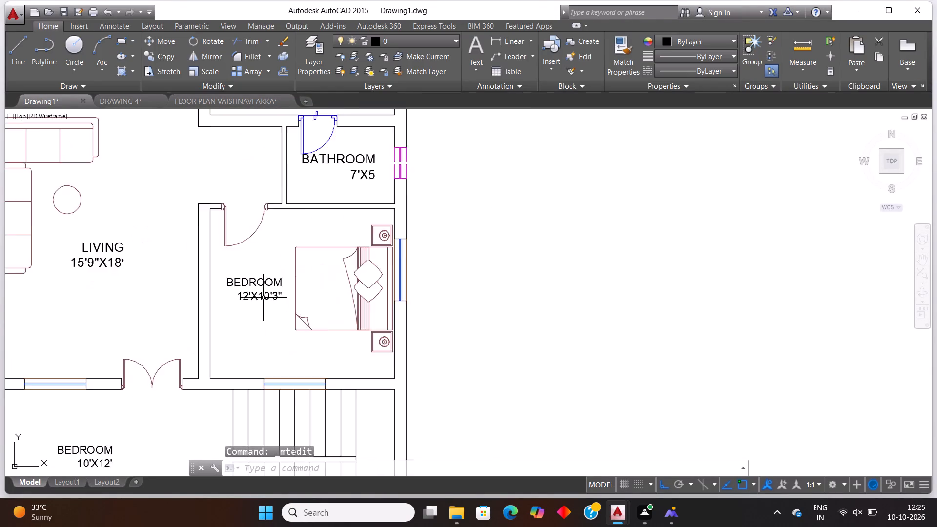
scroll(263, 300, down, 2)
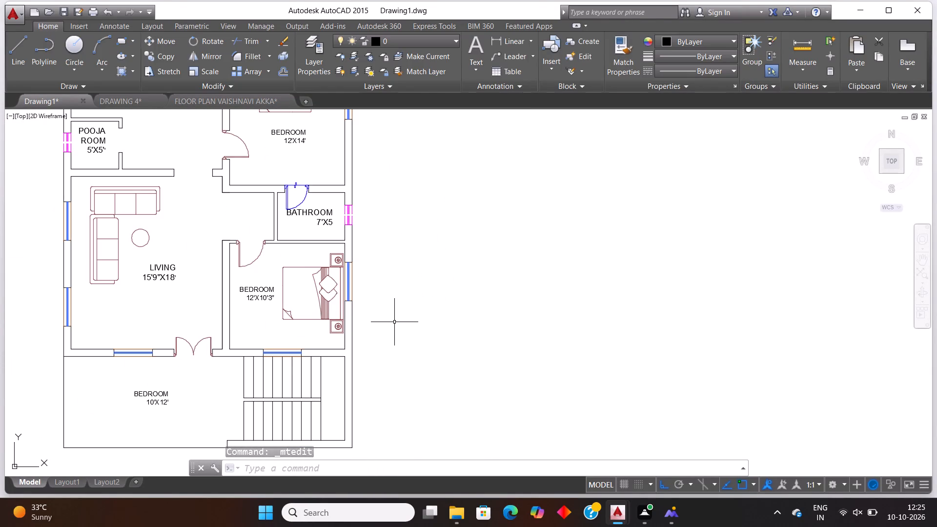
scroll(280, 346, down, 1)
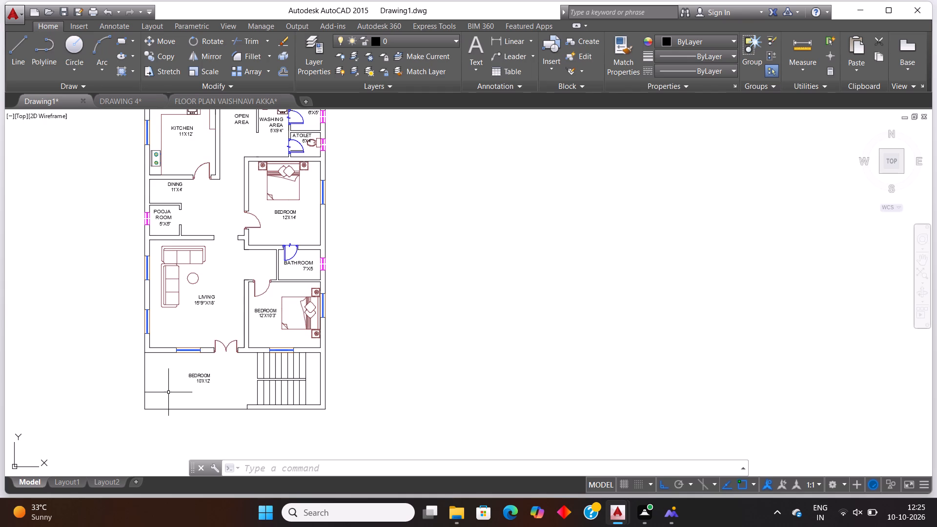
scroll(176, 400, up, 2)
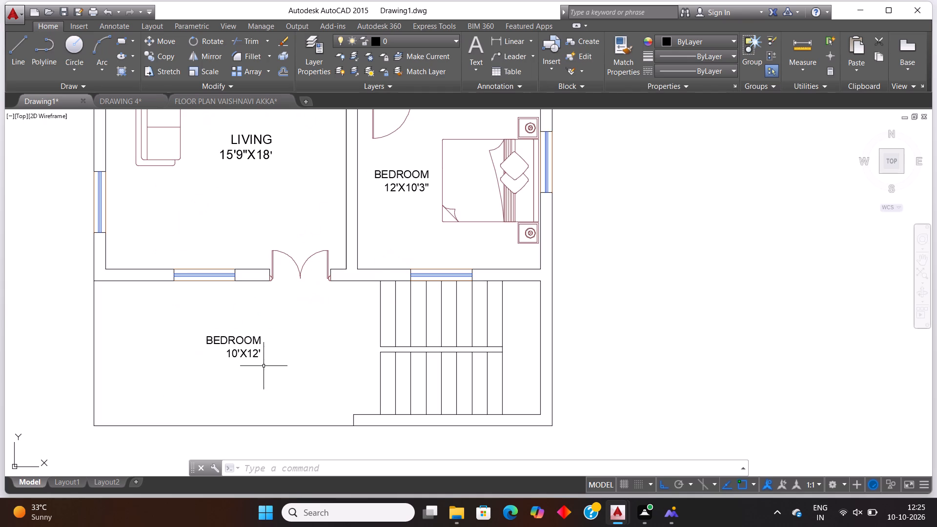
double_click(251, 354)
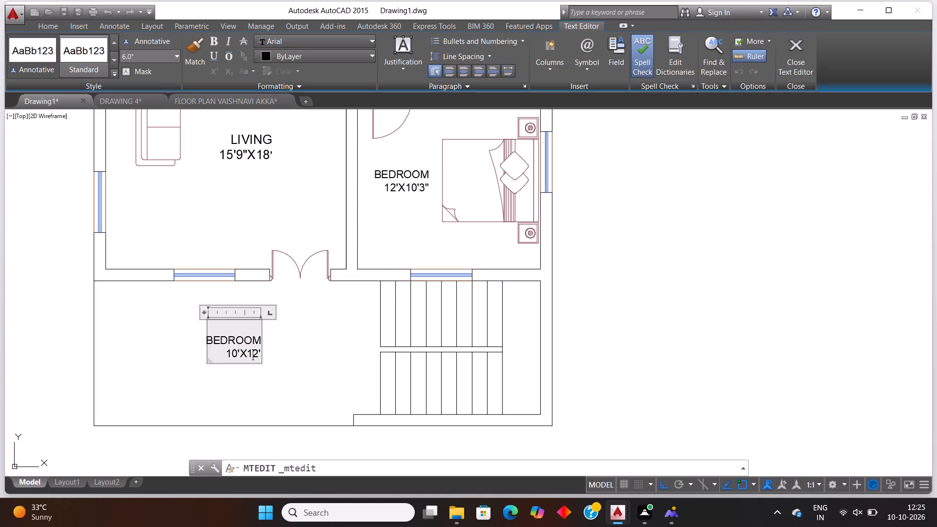
click(260, 355)
key(BackSpace)
key(BackSpace)
key(BackSpace)
key(BackSpace)
key(BackSpace)
key(BackSpace)
key(BackSpace)
key(BackSpace)
key(BackSpace)
key(BackSpace)
key(BackSpace)
key(BackSpace)
key(BackSpace)
key(BackSpace)
key(BackSpace)
key(BackSpace)
key(BackSpace)
key(BackSpace)
key(BackSpace)
key(BackSpace)
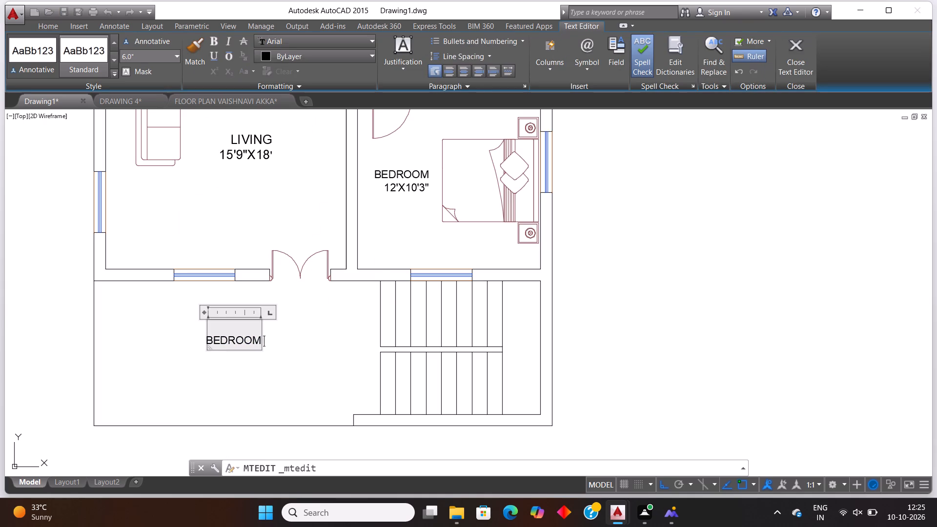
text(PORCH)
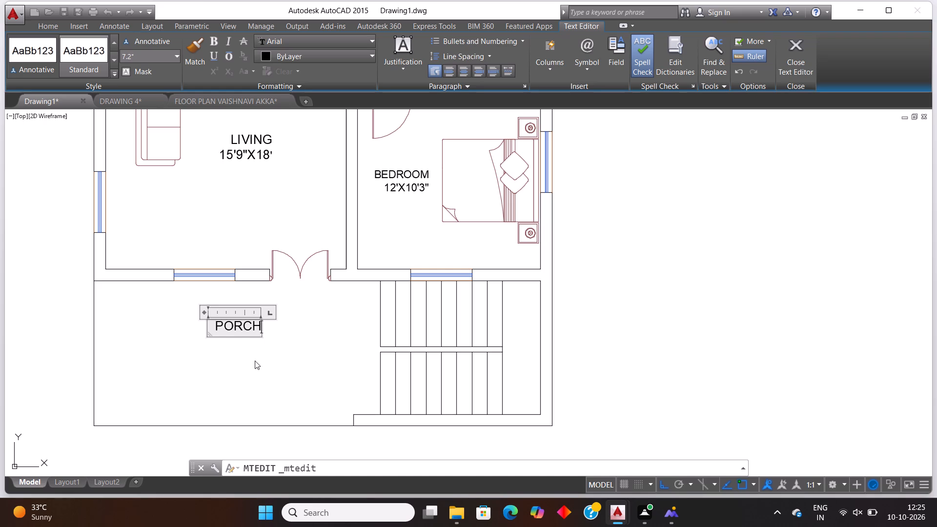
Add the size 17'X9'10" on its own line under the PORCH name and finish editing the label.
key(Return)
text(17')
key(x)
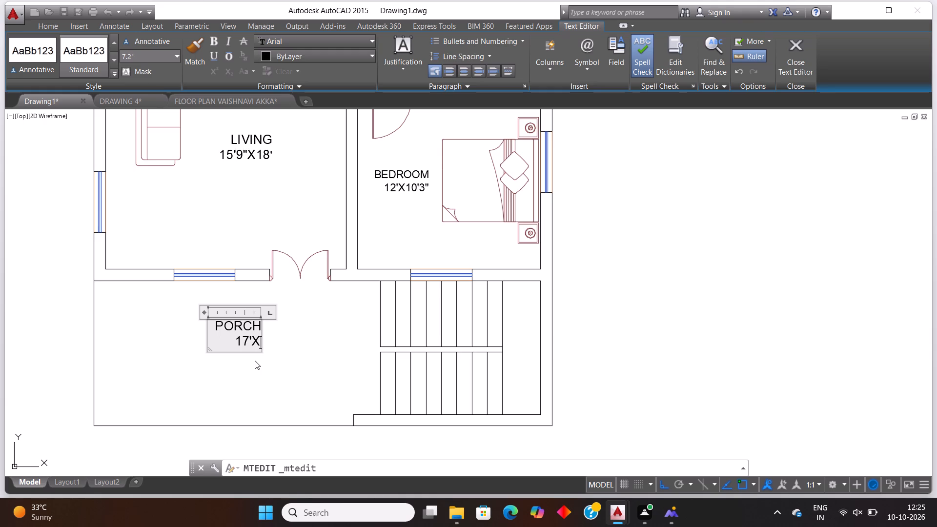
text(9')
text(10")
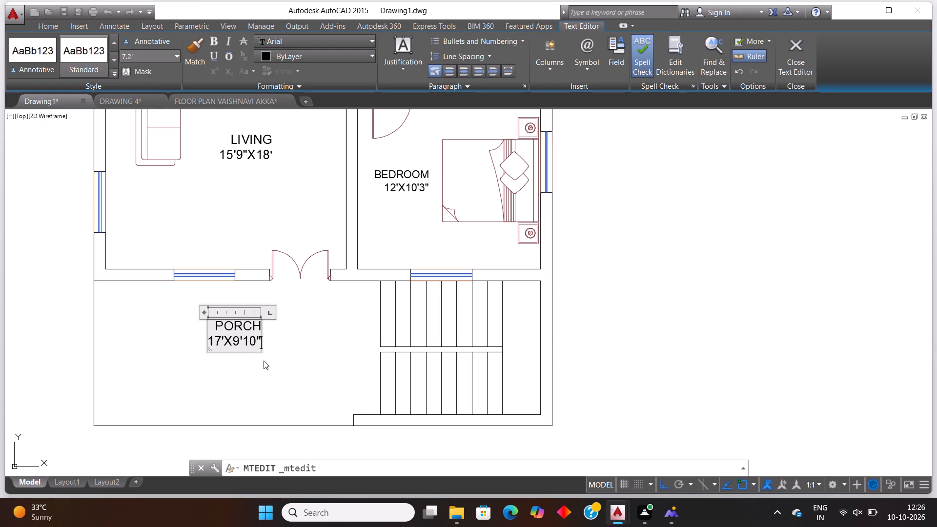
click(308, 344)
Add a horizontal linear dimension between the plan's two upper outer corners, placing it above the kitchen and bathroom wall.
scroll(309, 359, down, 3)
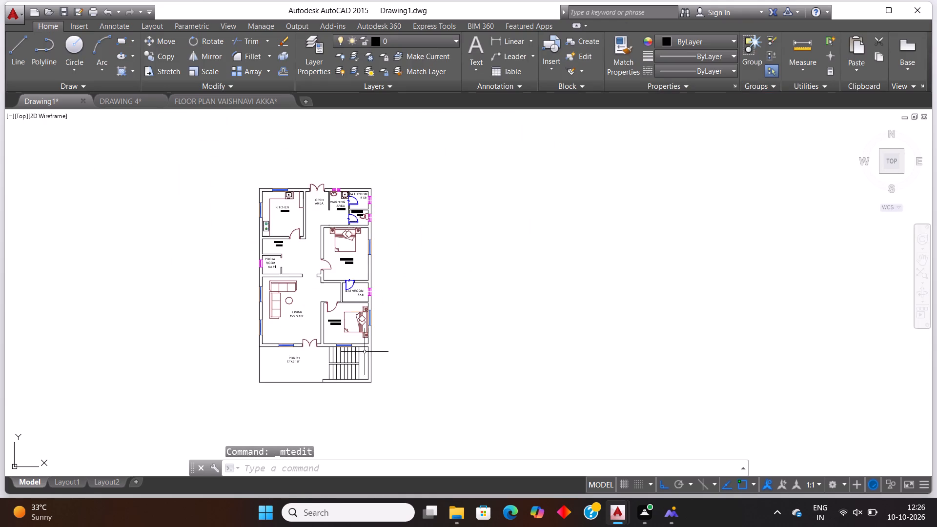
scroll(366, 346, up, 1)
scroll(366, 346, down, 2)
scroll(331, 291, up, 1)
scroll(302, 375, up, 1)
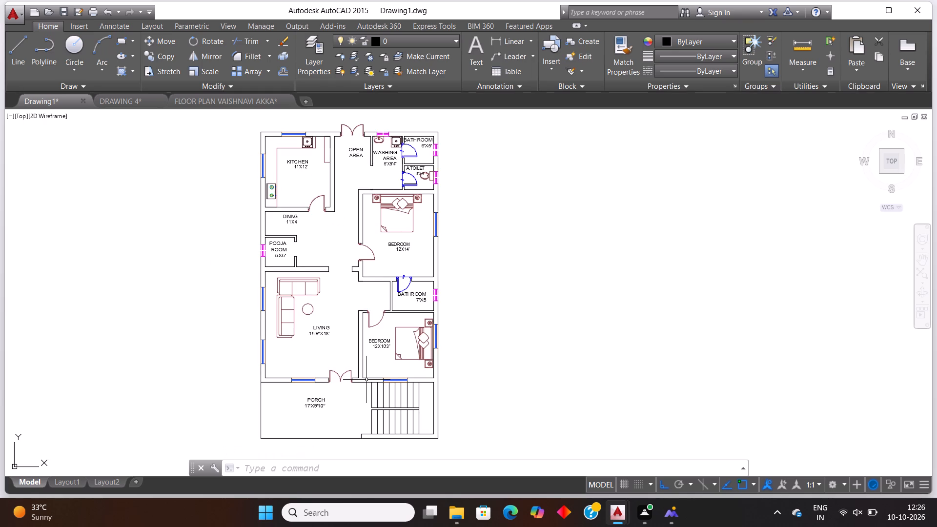
scroll(412, 310, down, 1)
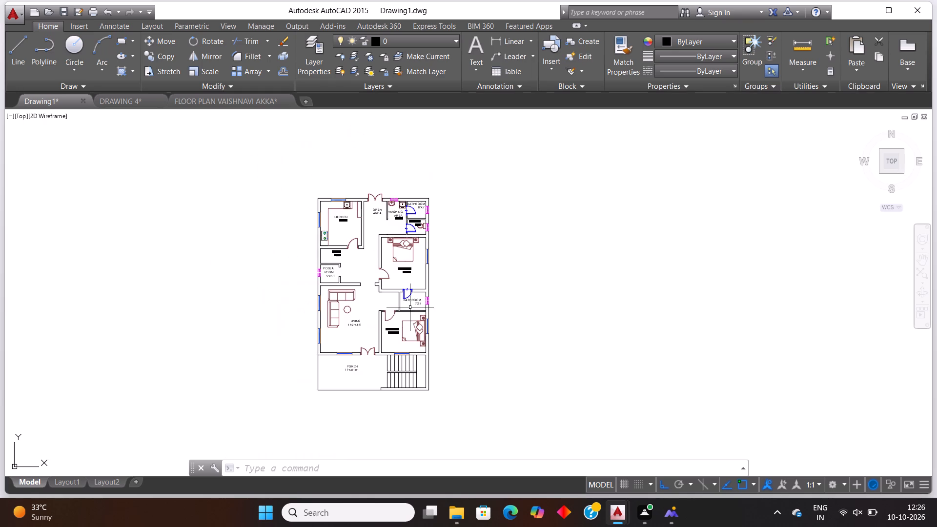
click(507, 42)
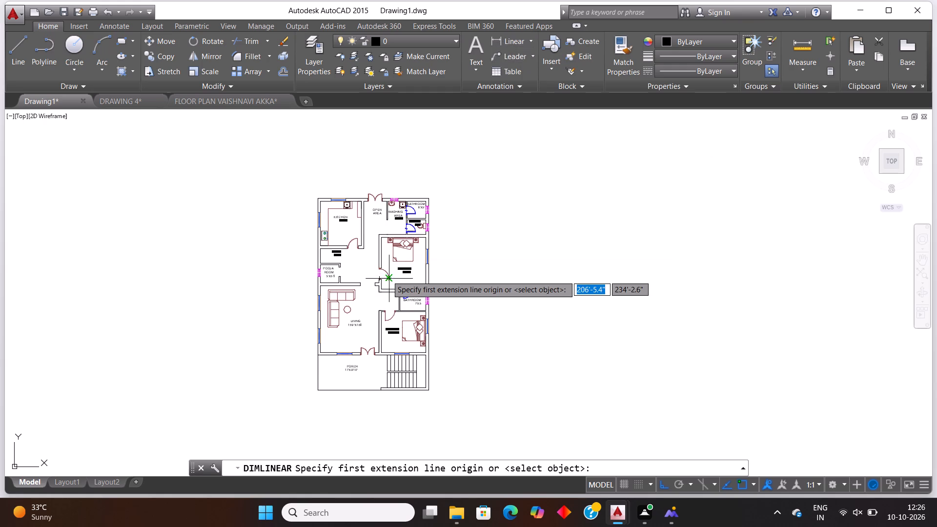
scroll(387, 276, up, 1)
scroll(311, 198, up, 1)
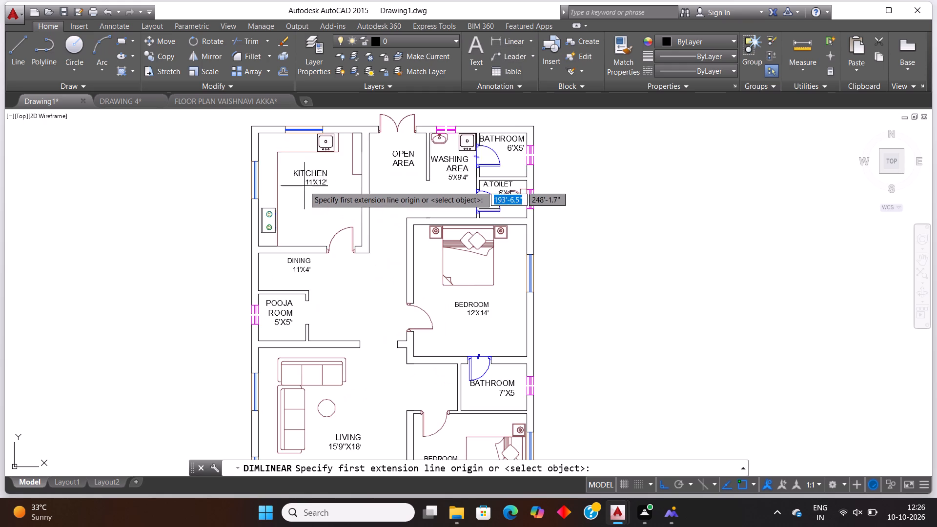
click(248, 125)
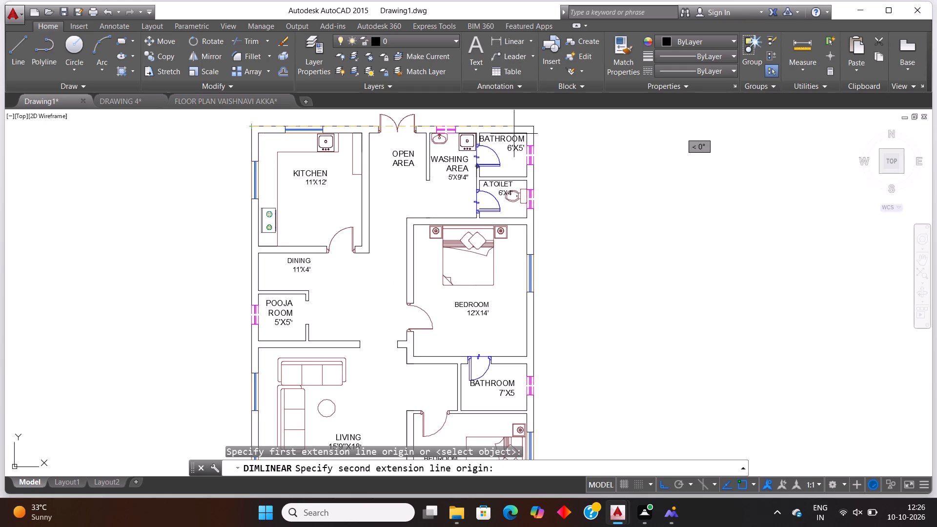
click(525, 123)
scroll(467, 220, down, 2)
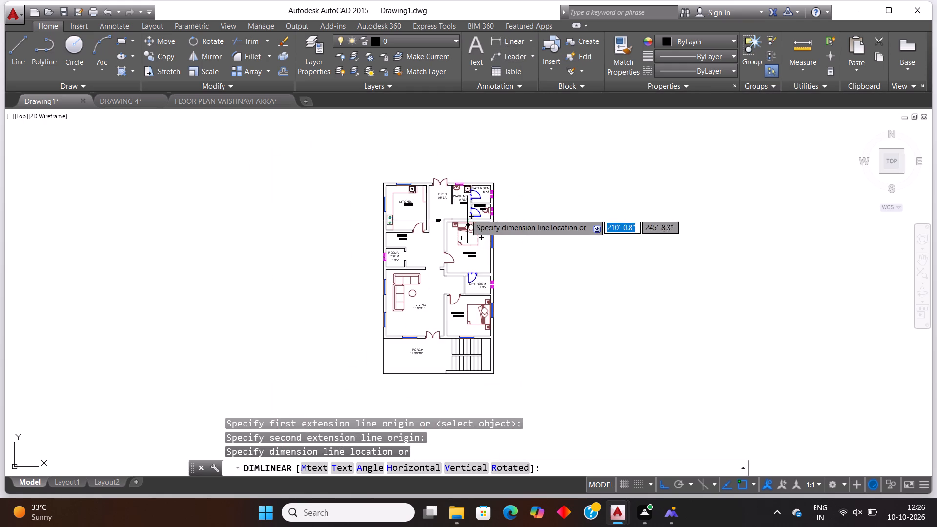
click(455, 162)
Add a vertical linear dimension from the kitchen's outer corner to the porch's lower outer corner, placing it outside the left wall.
scroll(473, 205, down, 1)
scroll(475, 207, up, 1)
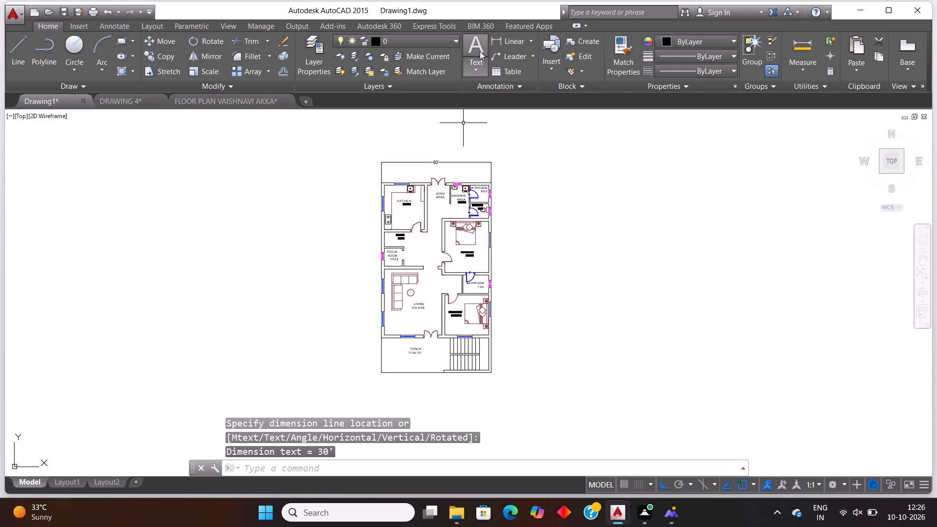
click(502, 42)
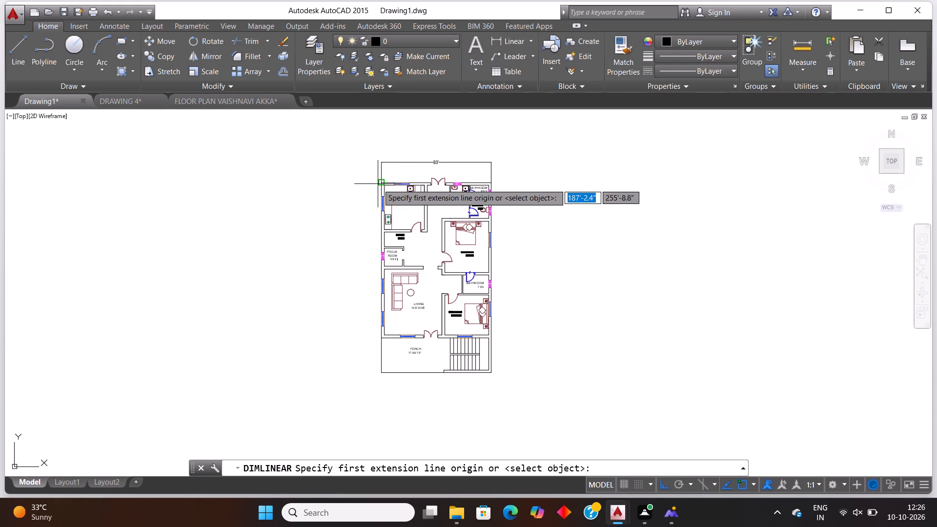
click(378, 184)
click(384, 373)
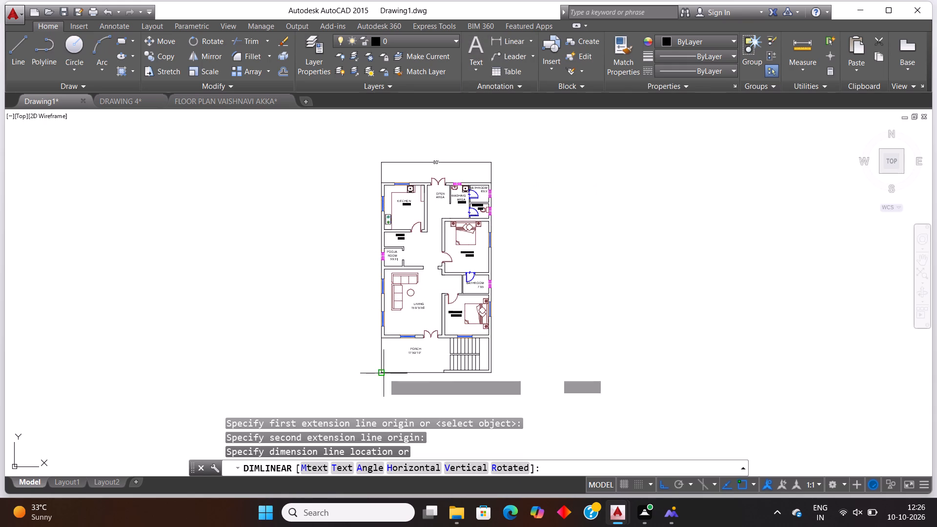
click(362, 362)
Add a vertical linear dimension from the kitchen's upper outer corner to the living room's lower outer corner, placing it outside the existing vertical dimension.
scroll(373, 308, up, 2)
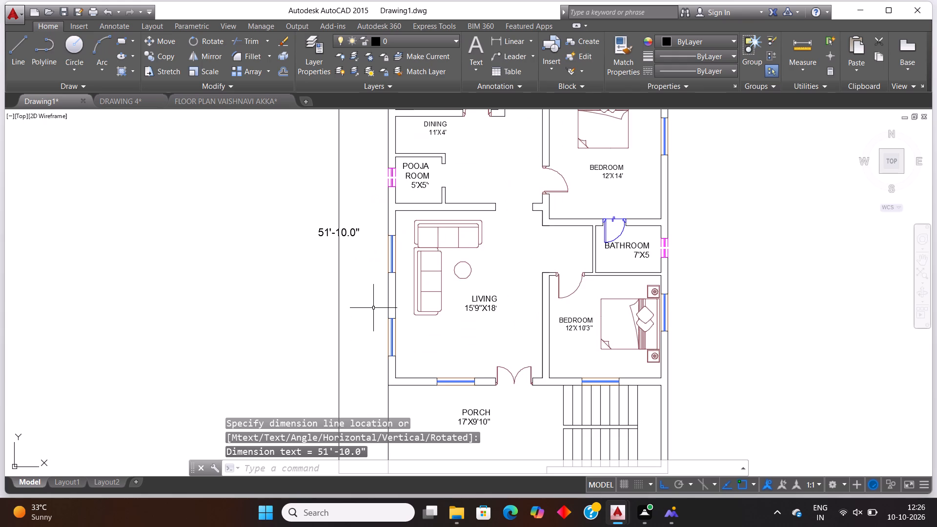
scroll(373, 308, down, 1)
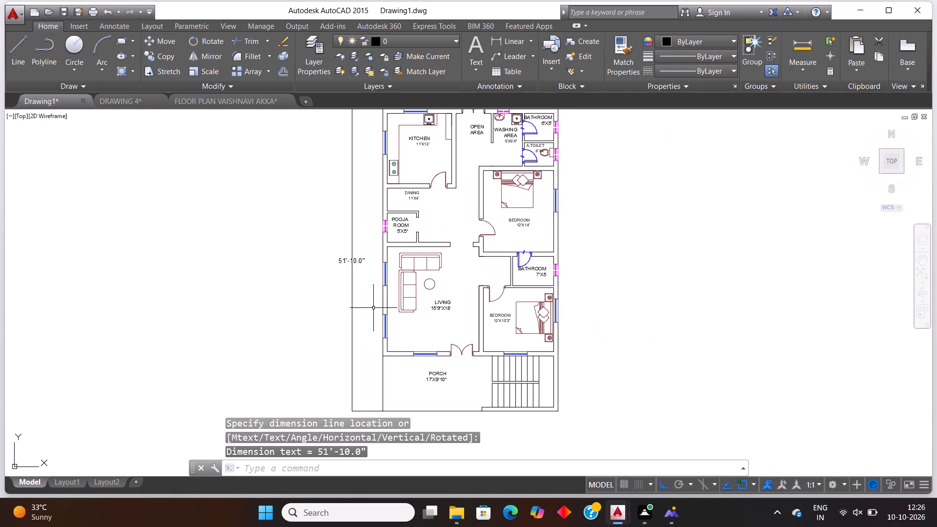
scroll(477, 196, down, 1)
click(499, 45)
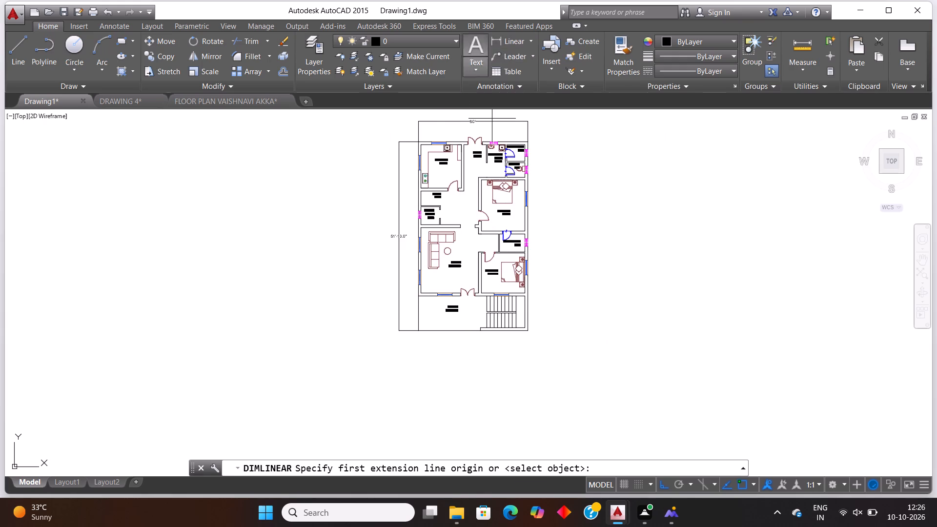
scroll(422, 162, up, 2)
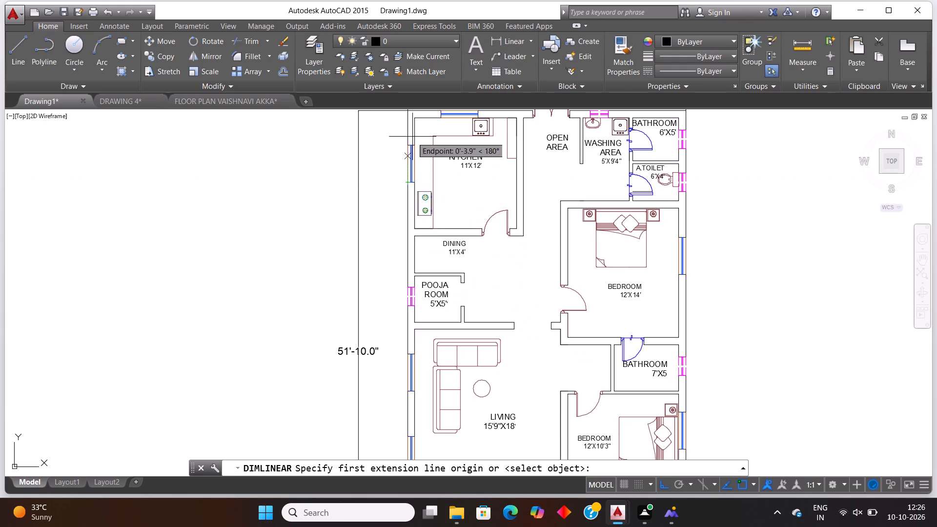
scroll(412, 136, down, 2)
scroll(419, 117, up, 2)
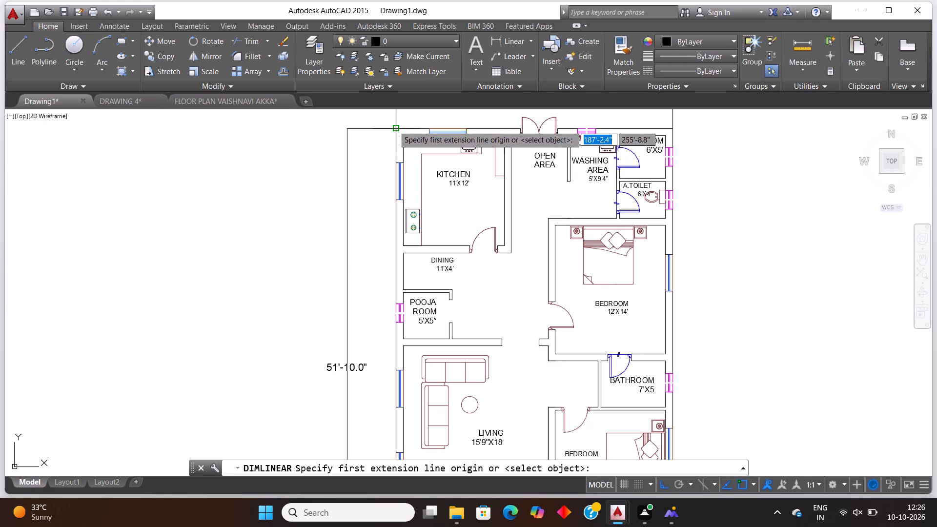
click(394, 126)
scroll(417, 205, down, 2)
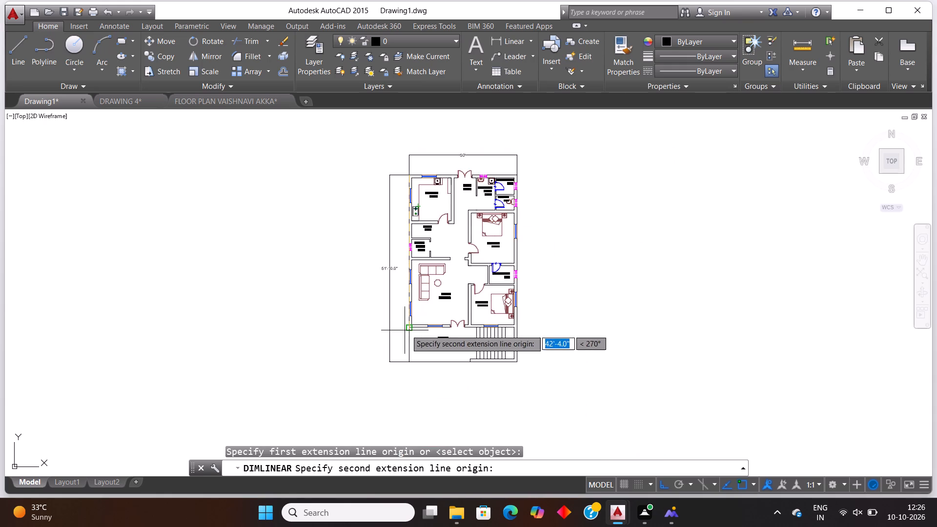
click(407, 327)
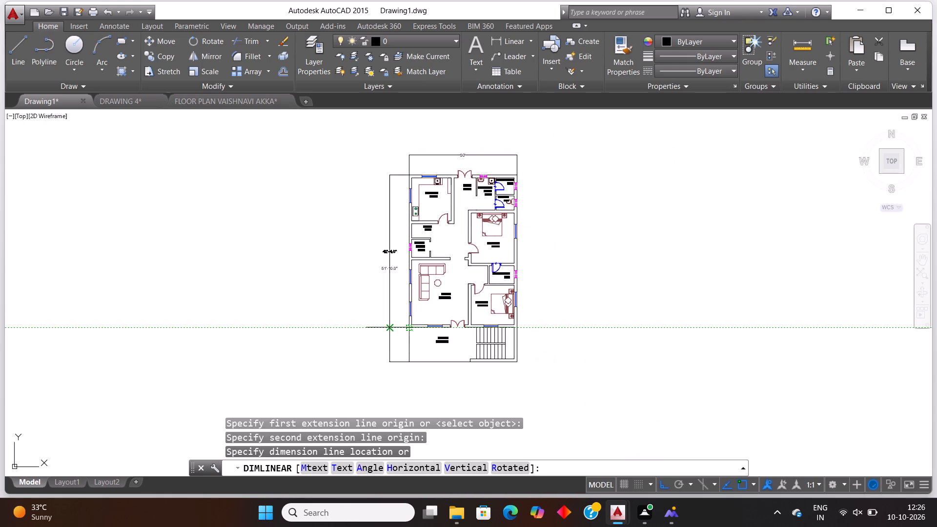
click(373, 329)
Inspect the floor plan's room labels and the horizontal and vertical dimensions around its outside.
scroll(453, 305, down, 1)
scroll(453, 304, up, 1)
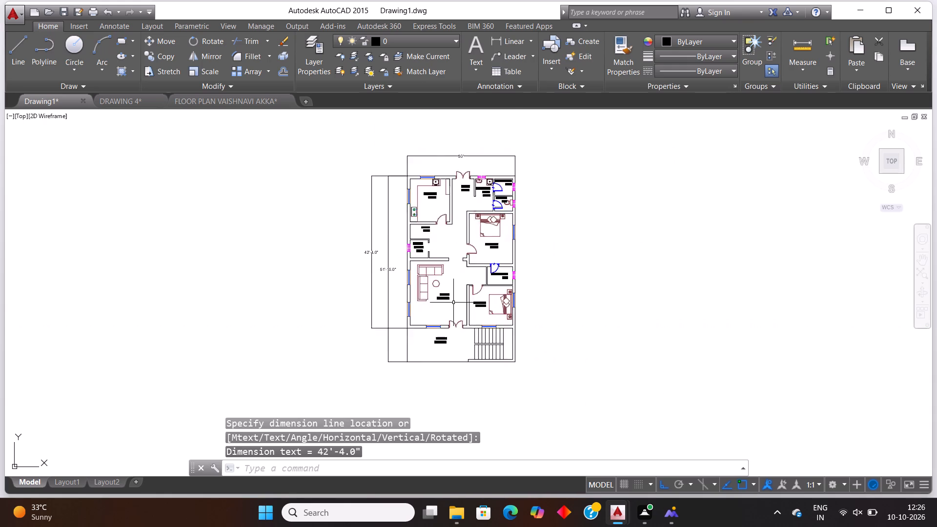
scroll(453, 302, up, 1)
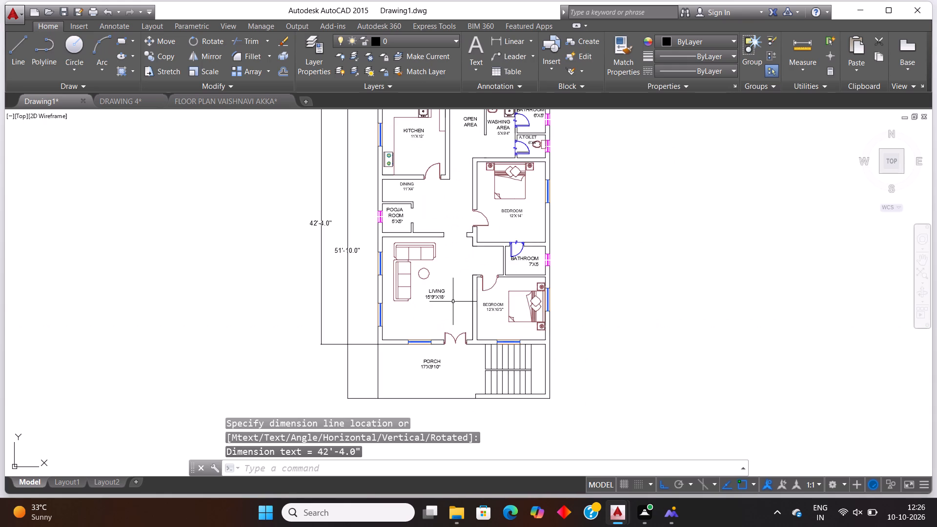
scroll(453, 302, down, 1)
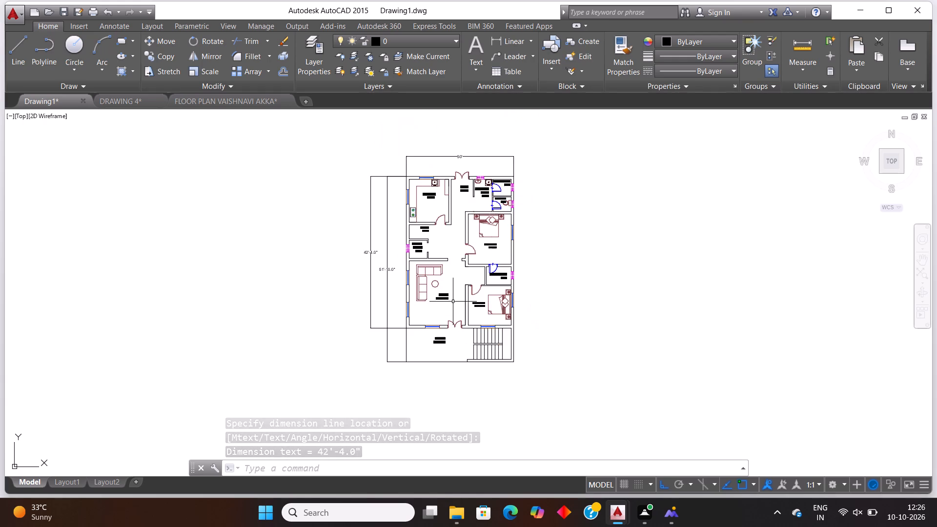
scroll(453, 302, up, 1)
scroll(453, 302, down, 1)
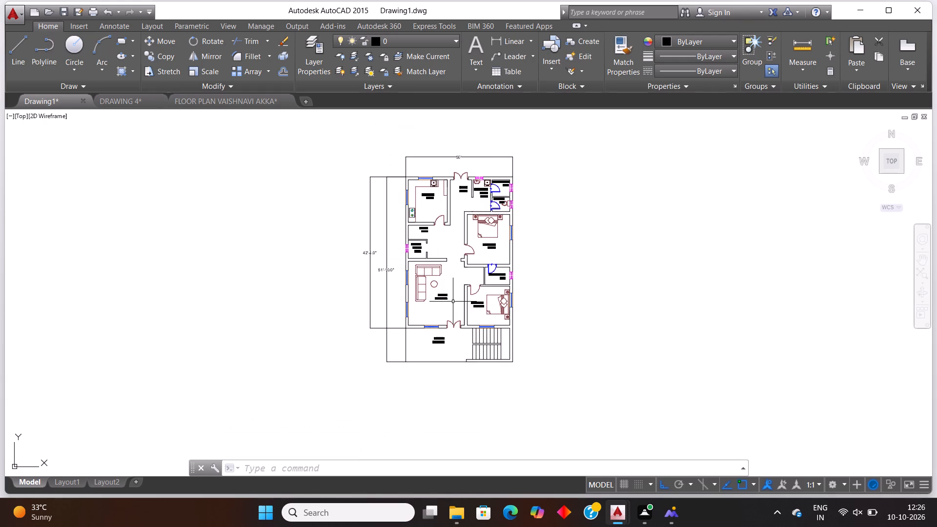
scroll(421, 225, up, 1)
scroll(400, 297, up, 1)
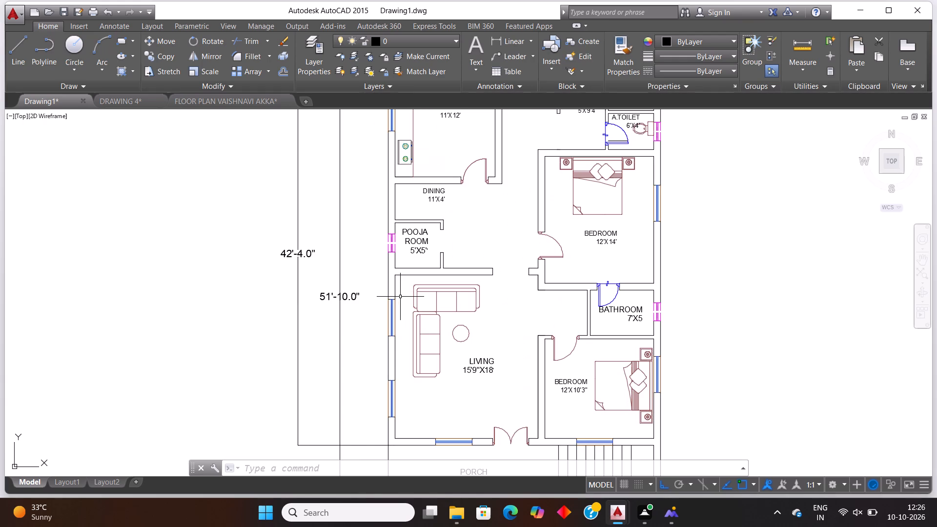
scroll(400, 297, down, 2)
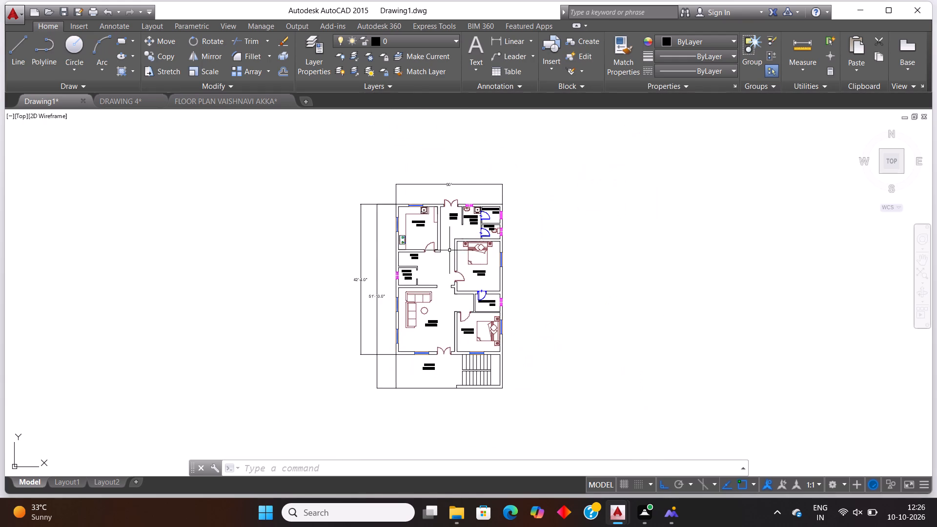
scroll(445, 235, up, 1)
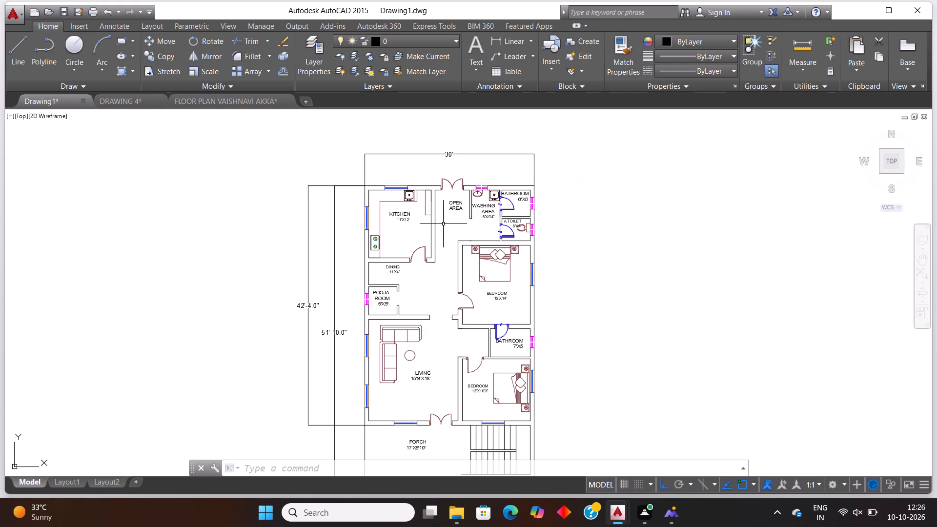
key(Escape)
scroll(442, 200, down, 1)
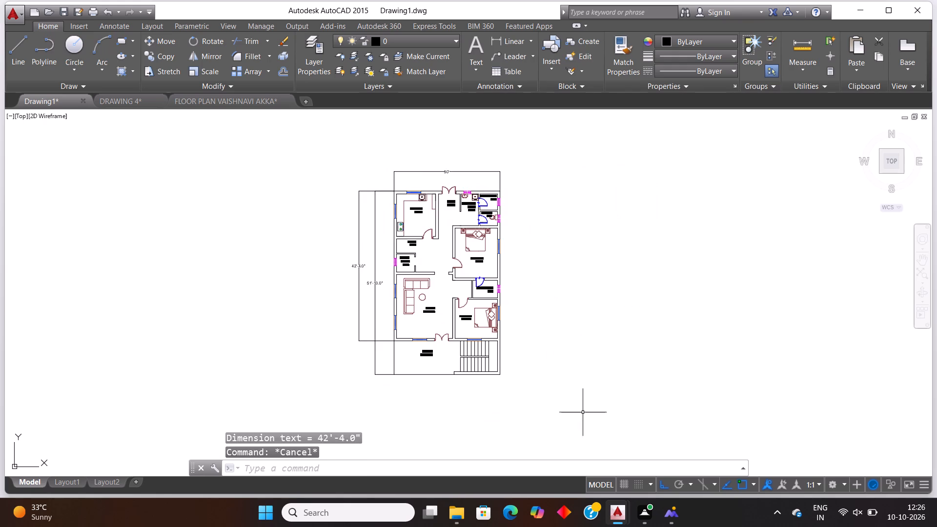
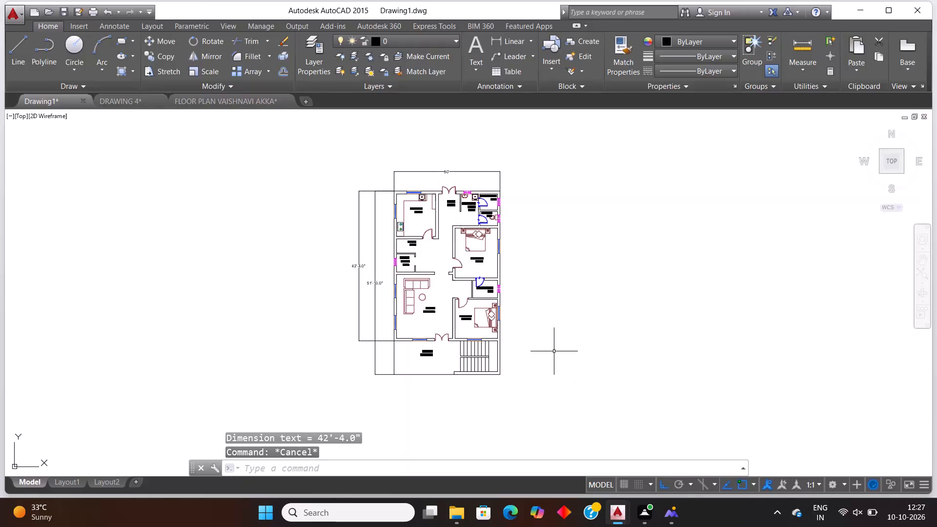
Review the drawing's layer list and layer settings in the Layer Properties Manager.
scroll(420, 184, up, 2)
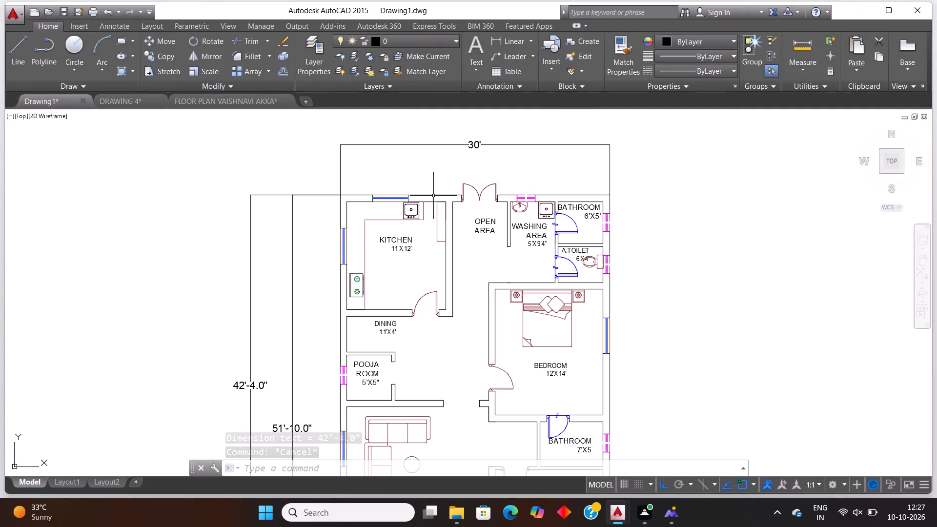
click(318, 60)
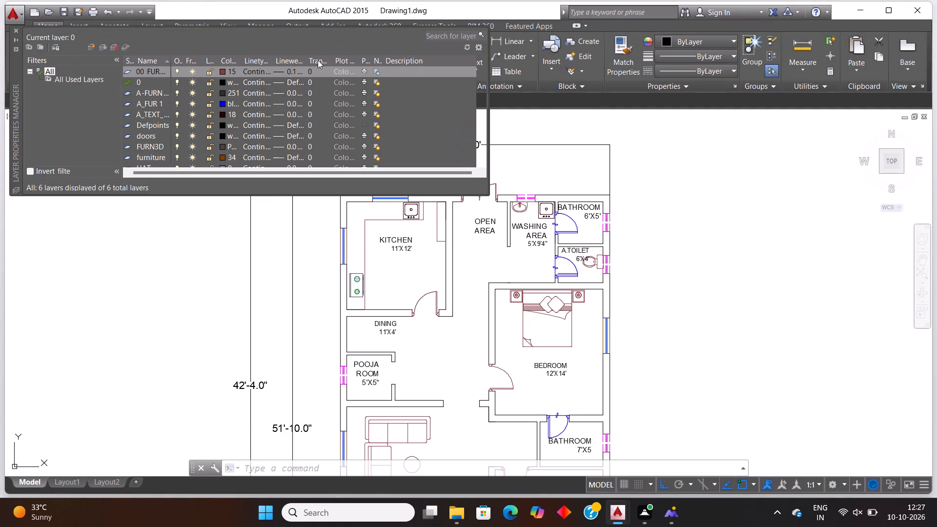
scroll(249, 129, down, 2)
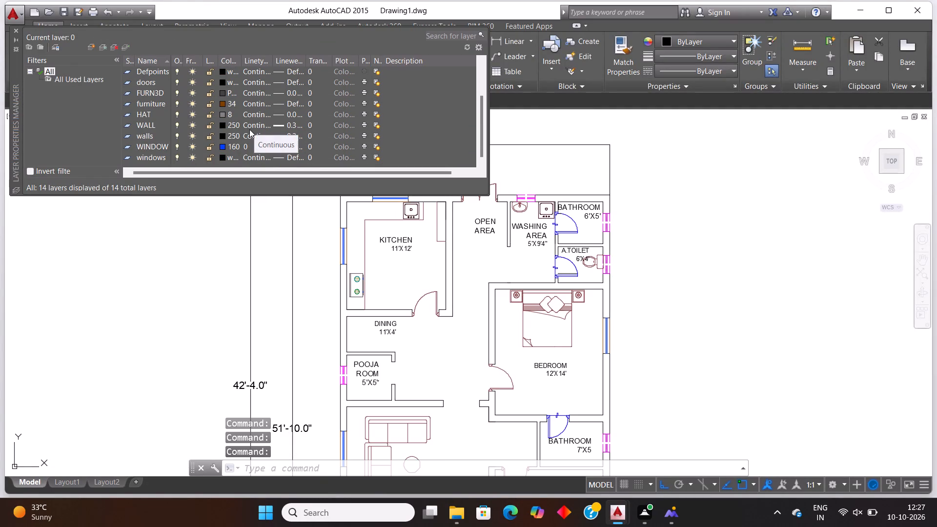
scroll(249, 129, down, 5)
scroll(249, 129, up, 8)
scroll(249, 129, down, 4)
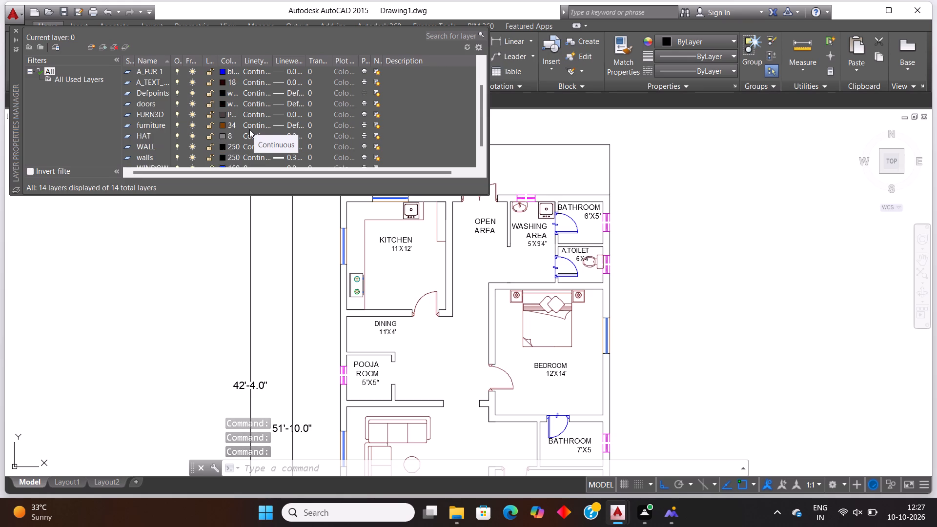
scroll(249, 129, down, 4)
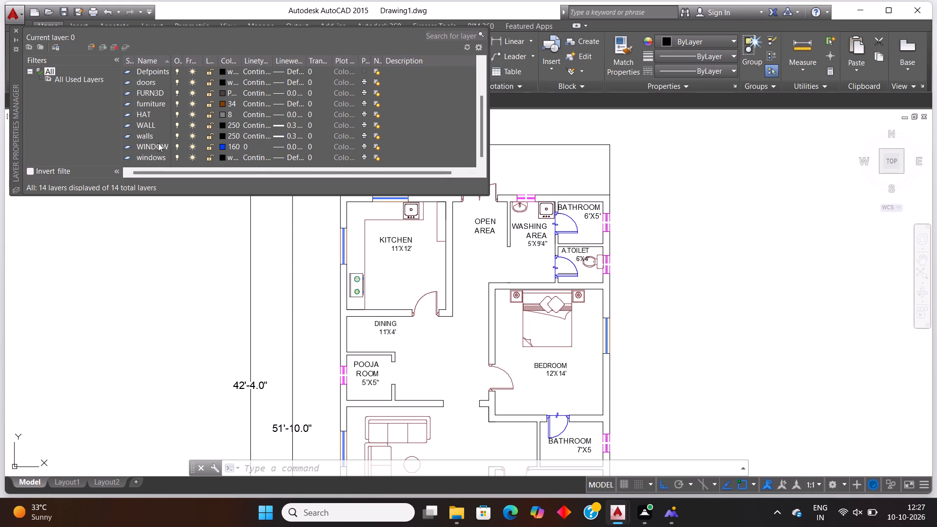
scroll(158, 143, up, 7)
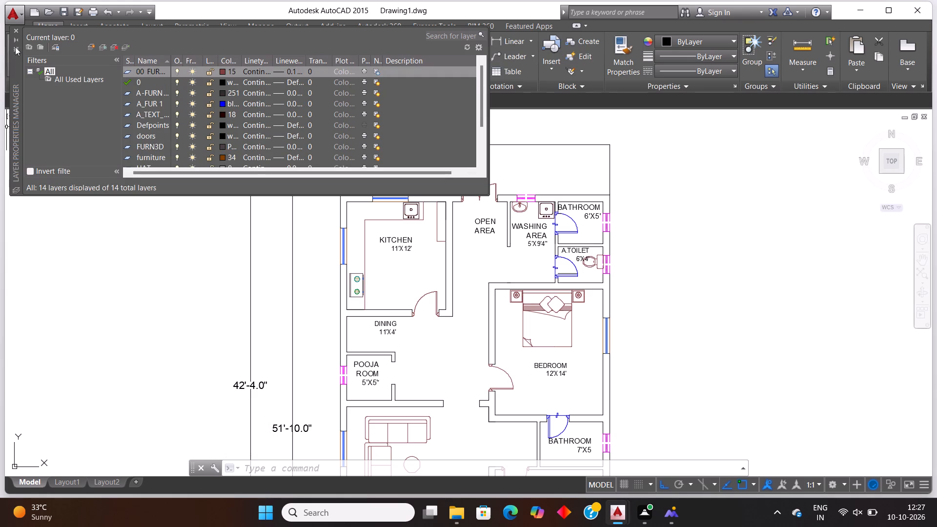
click(16, 31)
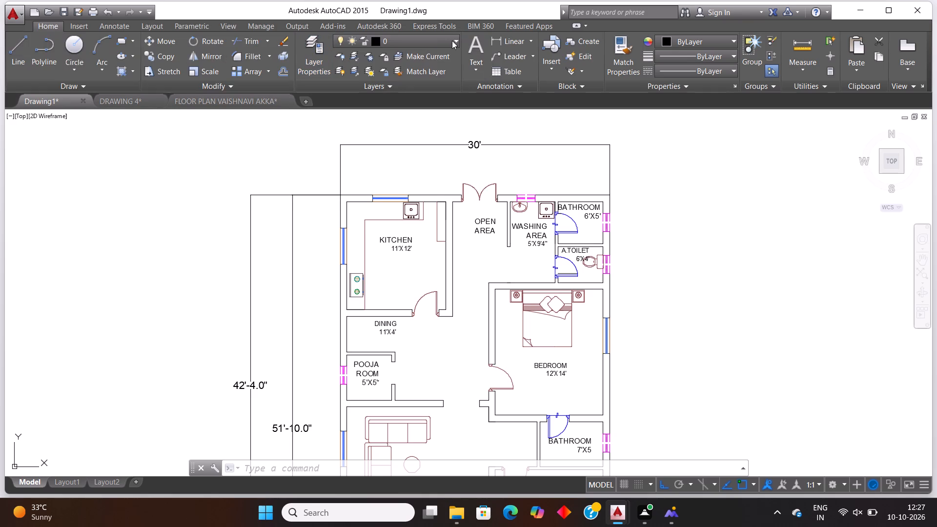
Make HAT the current layer.
click(459, 43)
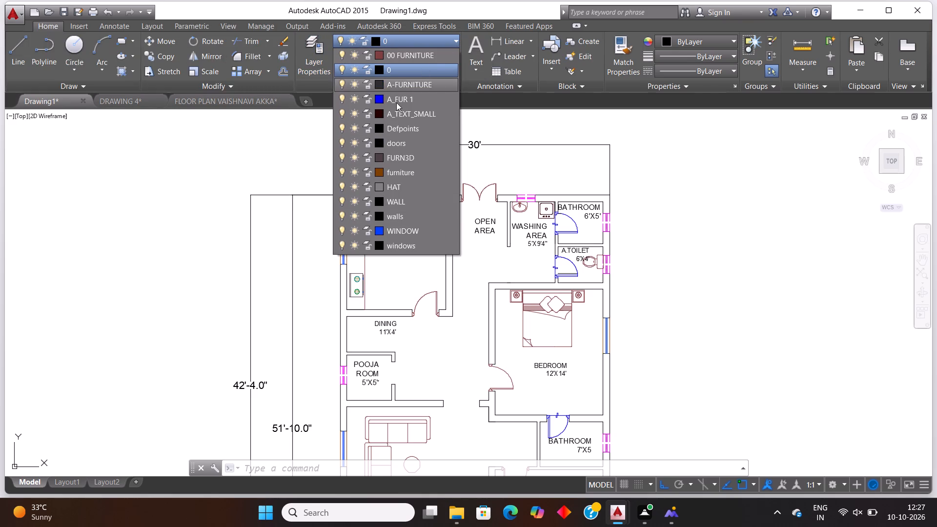
scroll(395, 229, down, 1)
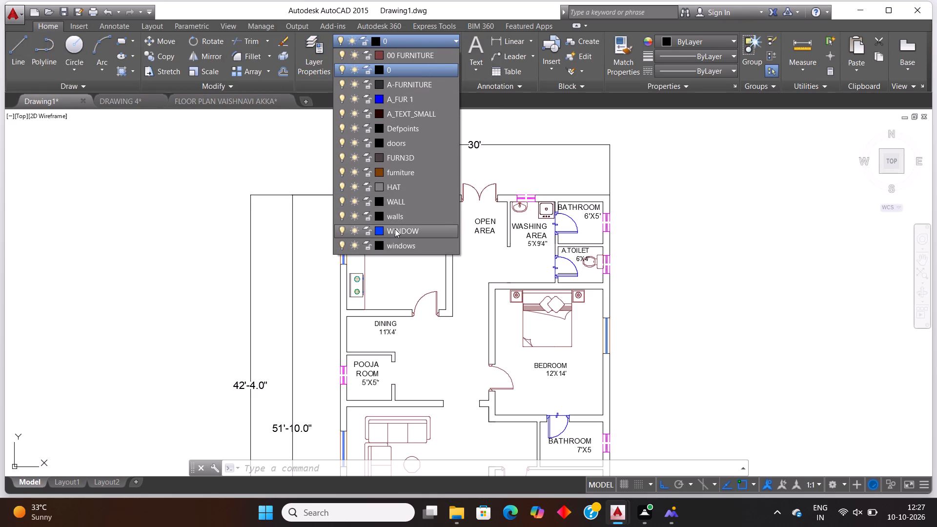
scroll(395, 229, down, 1)
scroll(395, 227, up, 4)
scroll(396, 226, down, 5)
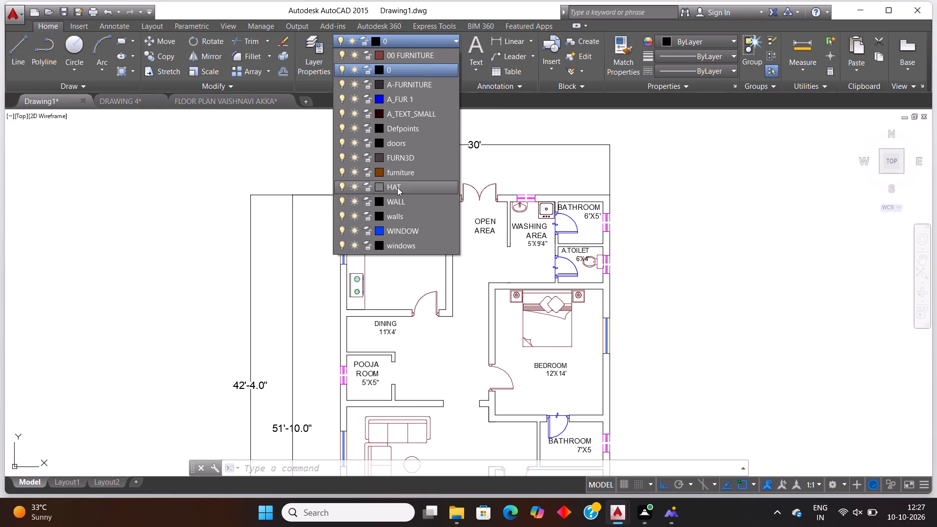
click(397, 187)
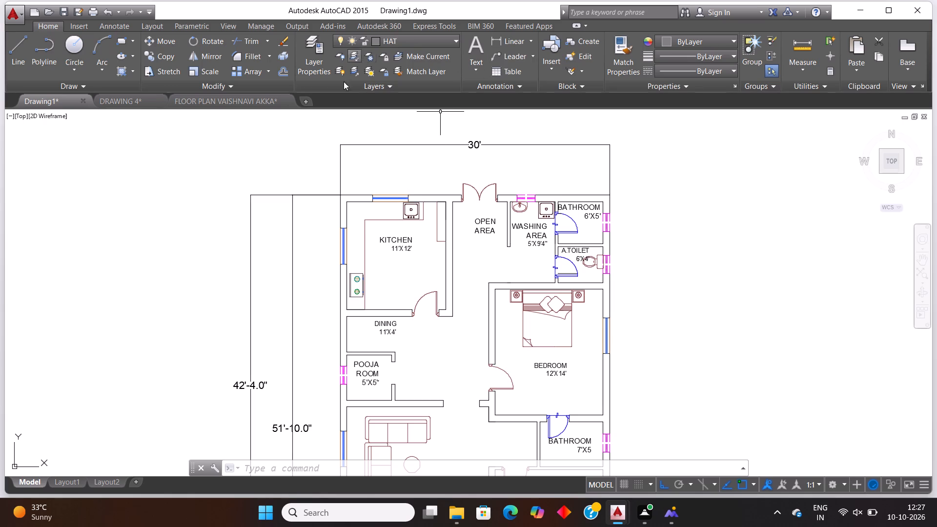
Hatch the upper outer walls from kitchen corner to bathroom with SOLID, including the kitchen–open area wall and the washing area partition.
key(h)
click(373, 158)
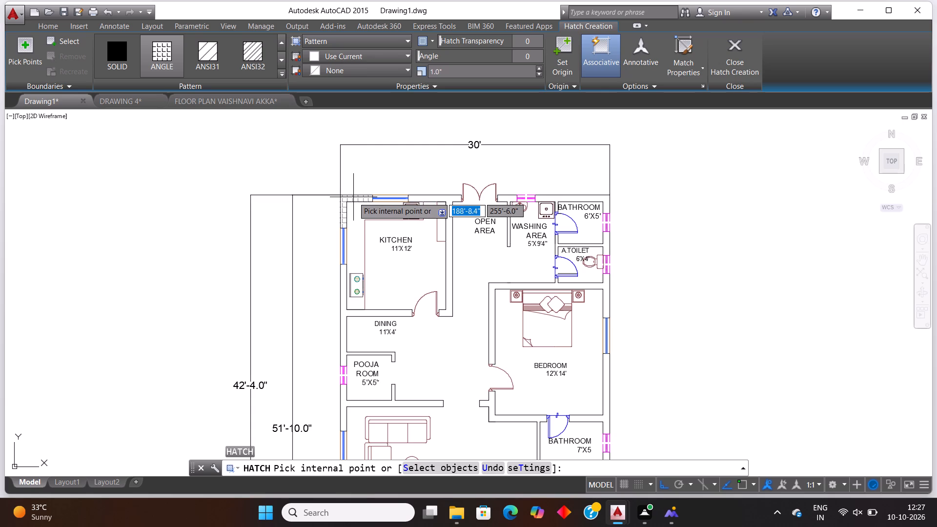
click(119, 47)
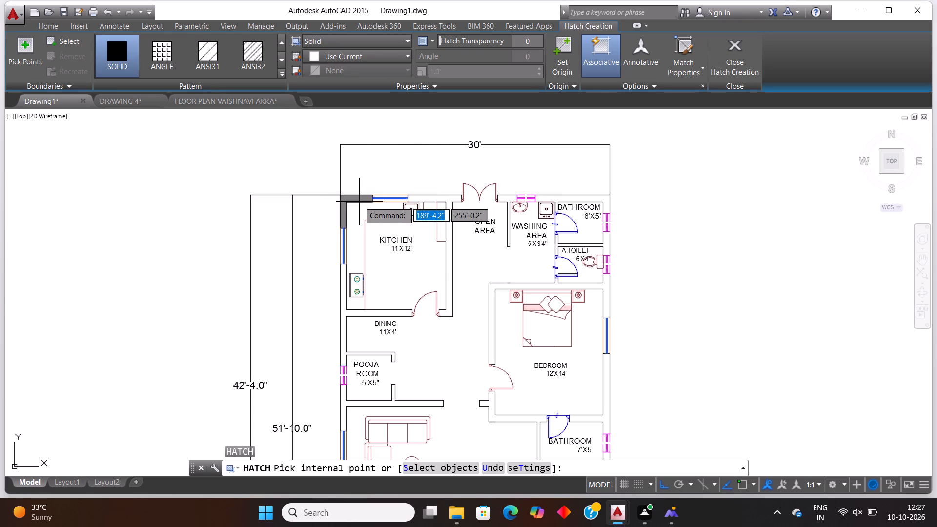
click(359, 202)
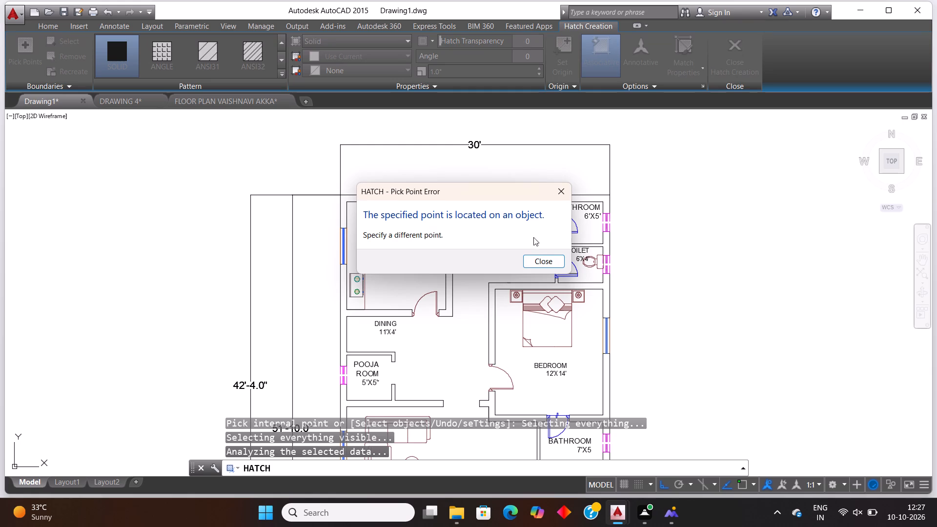
click(540, 258)
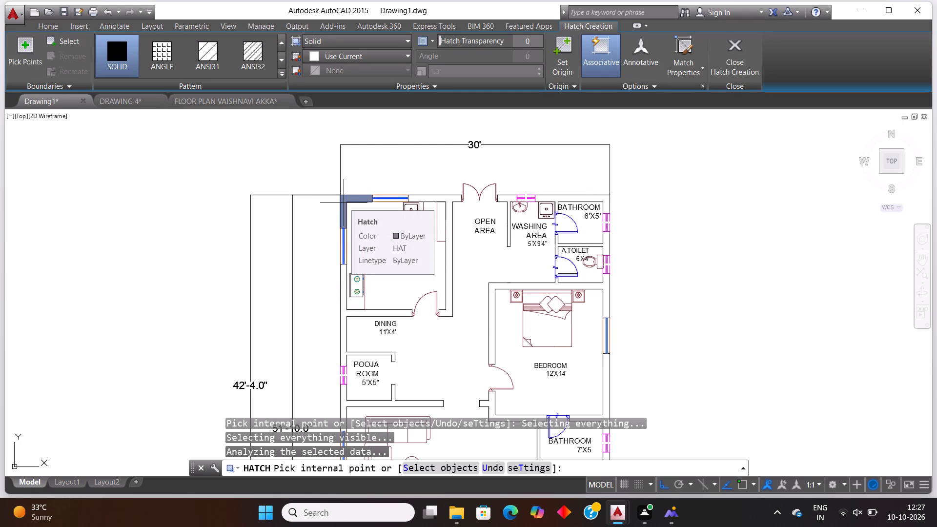
click(344, 203)
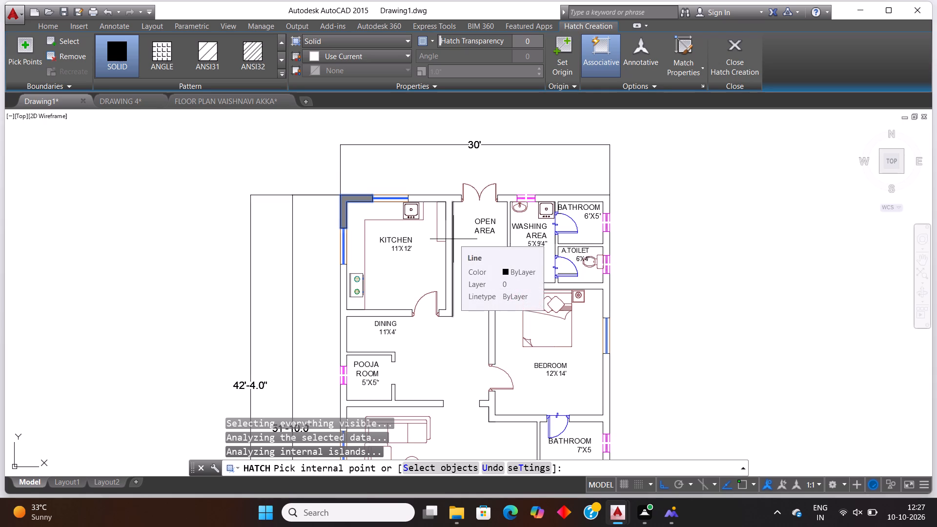
scroll(443, 203, up, 1)
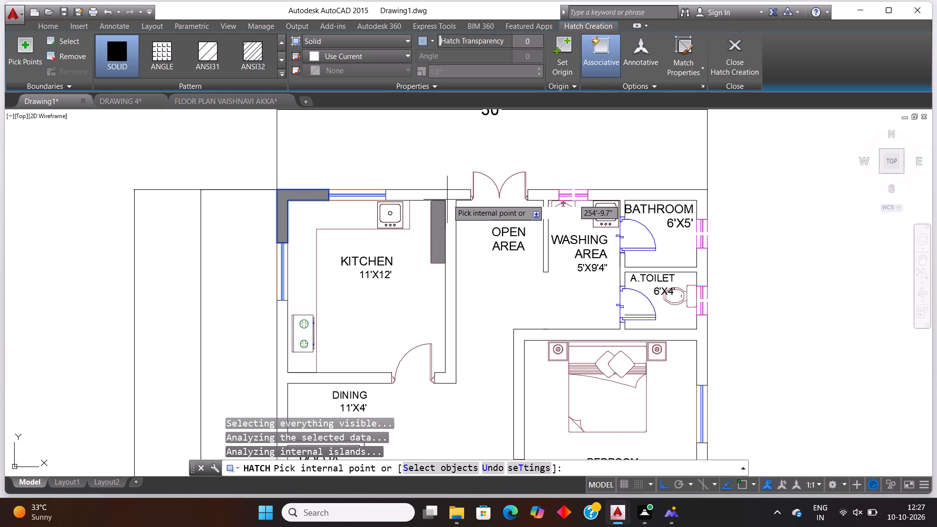
click(451, 196)
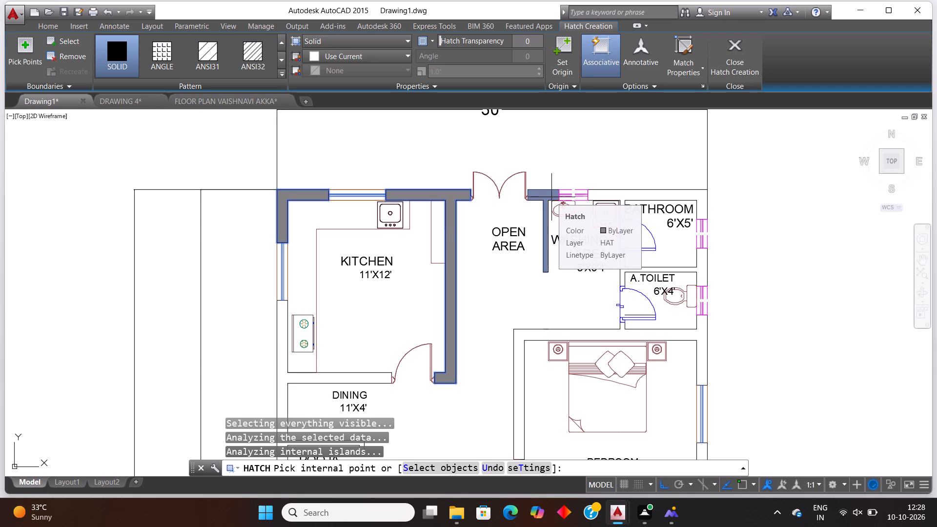
click(551, 197)
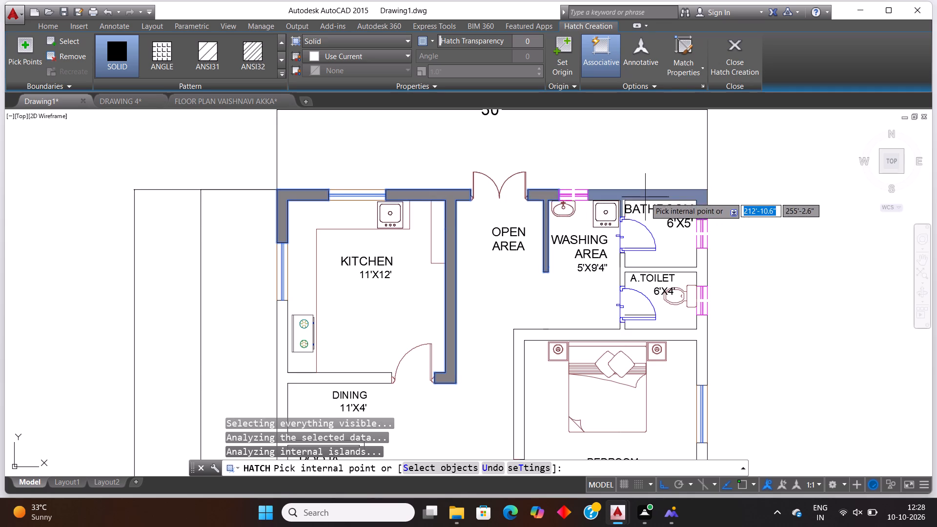
click(624, 193)
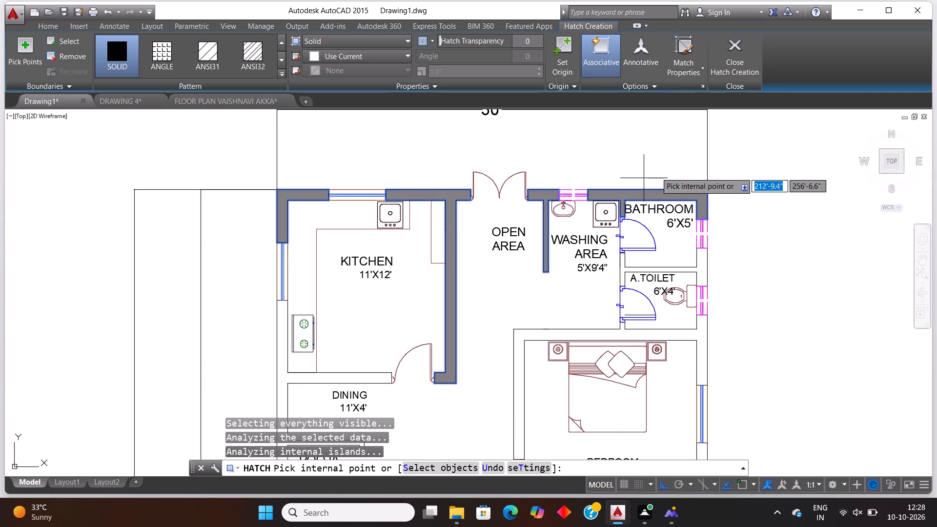
scroll(657, 172, down, 1)
key(Escape)
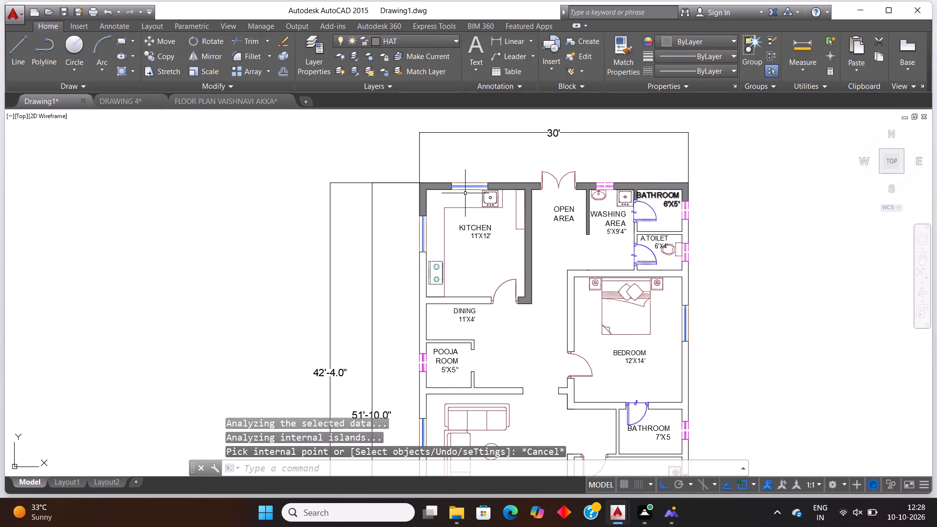
key(Escape)
Turn on command logging with LOGFILEON.
scroll(464, 193, down, 2)
scroll(484, 277, up, 1)
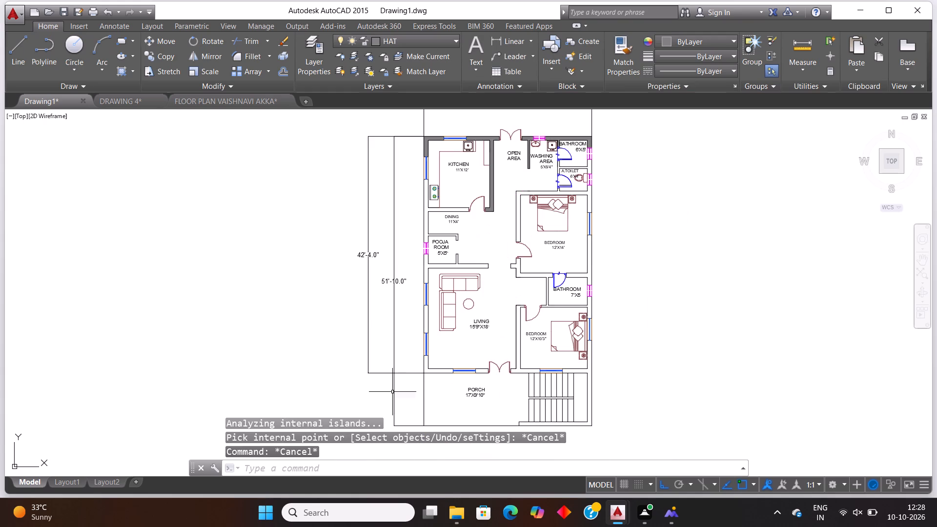
click(338, 468)
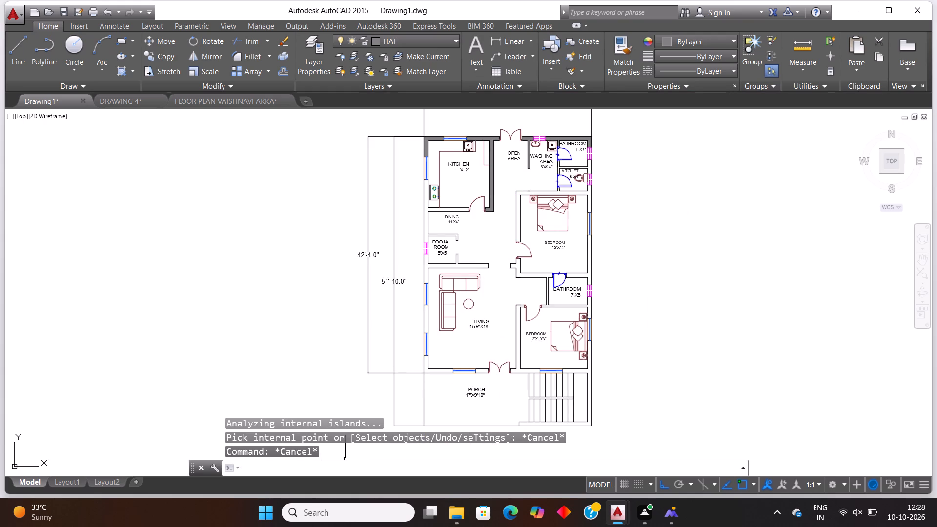
text(LOG)
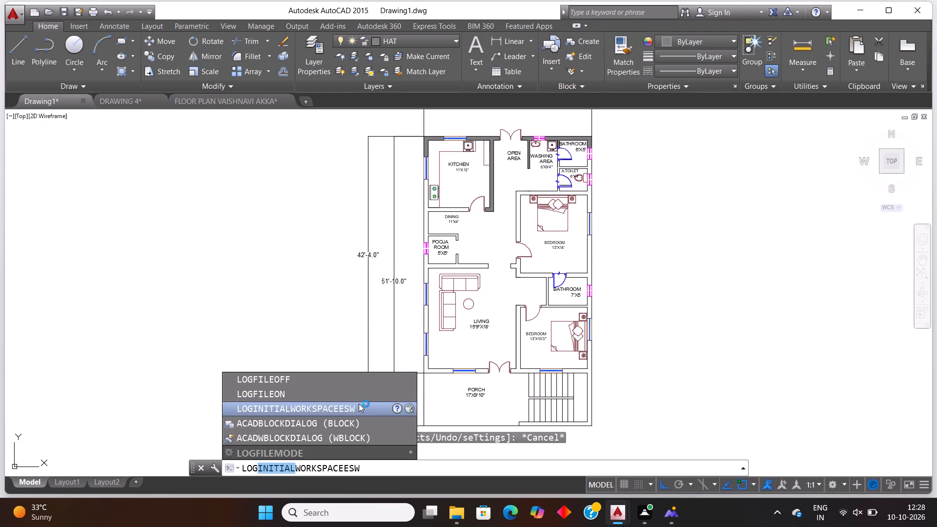
click(313, 396)
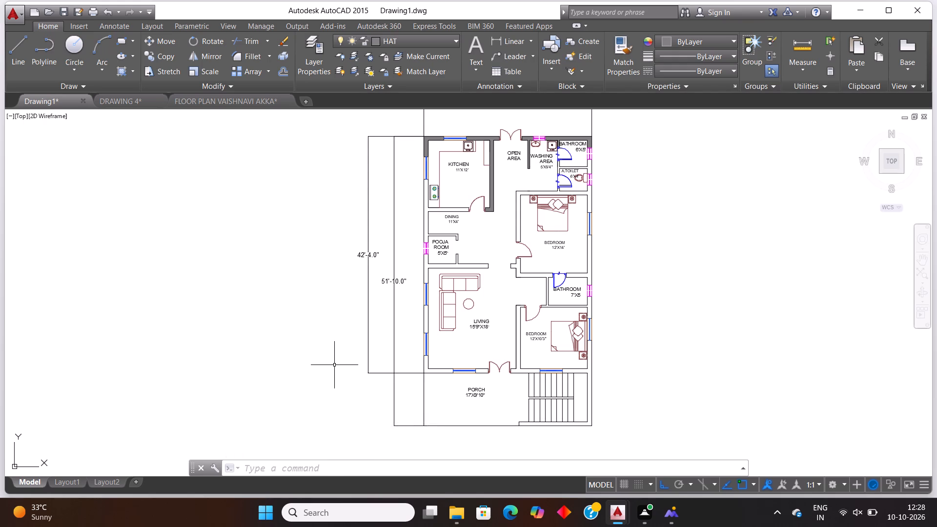
Apply solid hatch to the outer wall beside kitchen and dining, the walls around dining and pooja room, and the living room's upper wall.
scroll(336, 362, down, 1)
scroll(467, 253, up, 1)
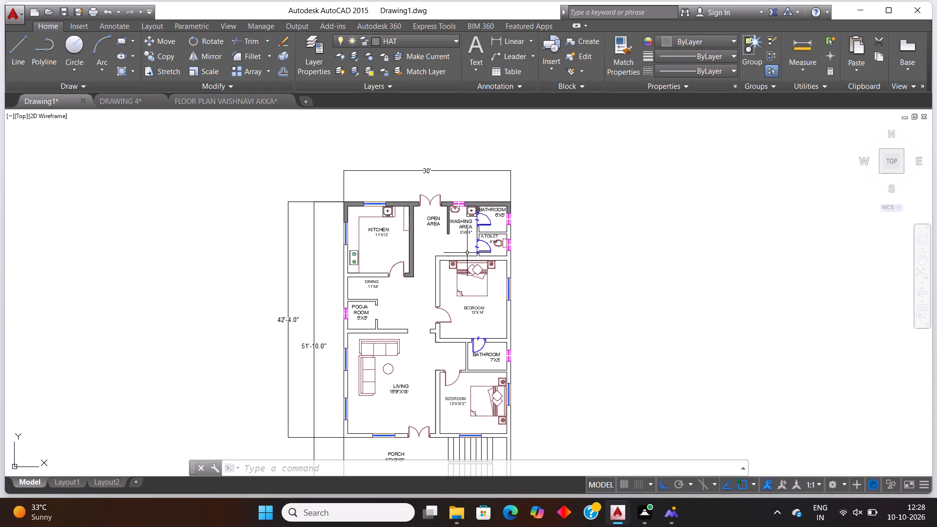
key(Escape)
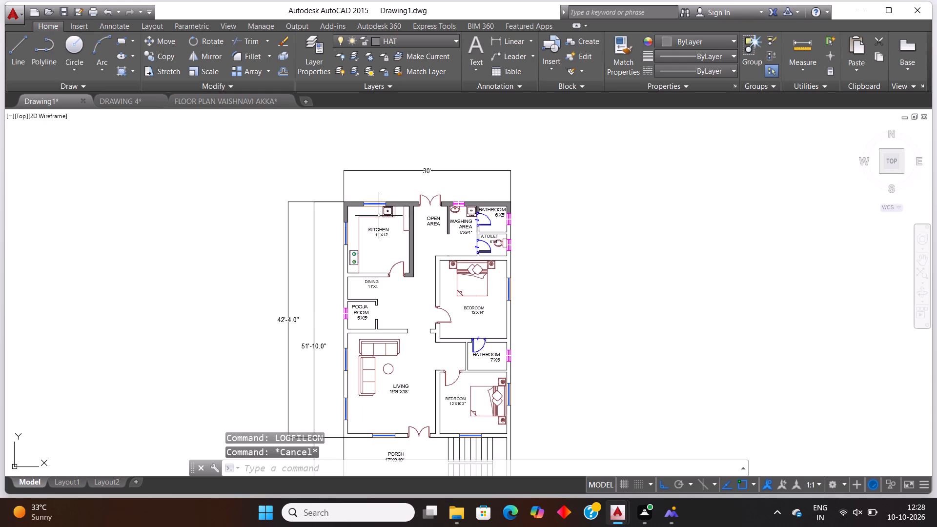
key(h)
key(Return)
scroll(350, 301, up, 1)
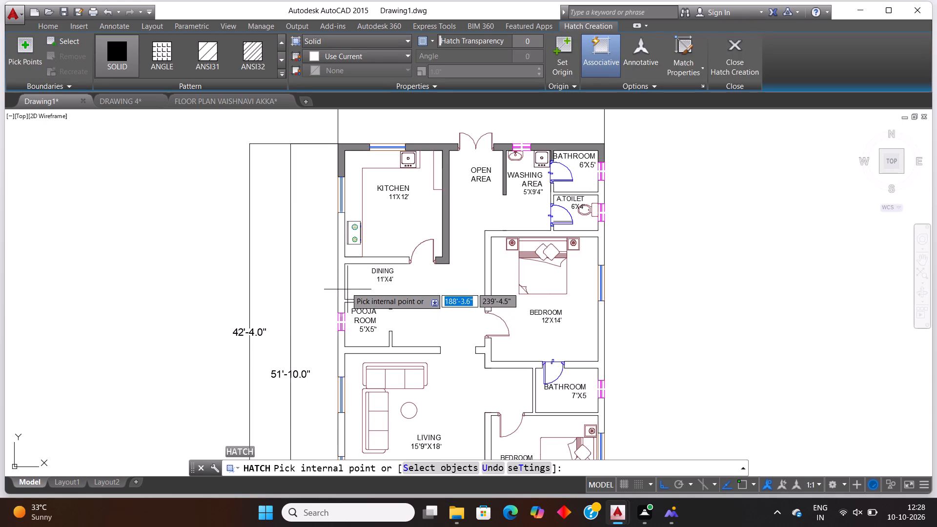
click(341, 263)
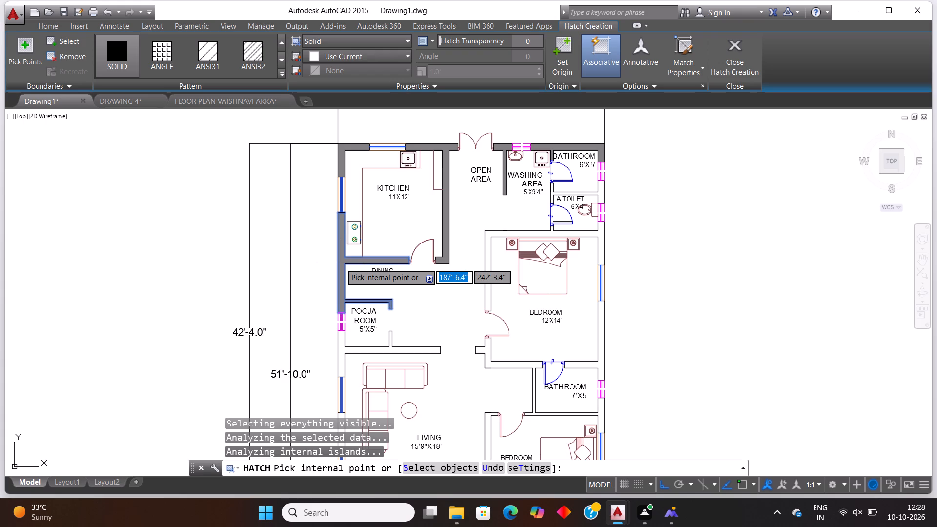
click(343, 351)
Apply solid hatch to the 12'X14' bedroom's upper and side walls and the walls between the 6'X5' bathroom and A.TOILET.
scroll(467, 311, down, 2)
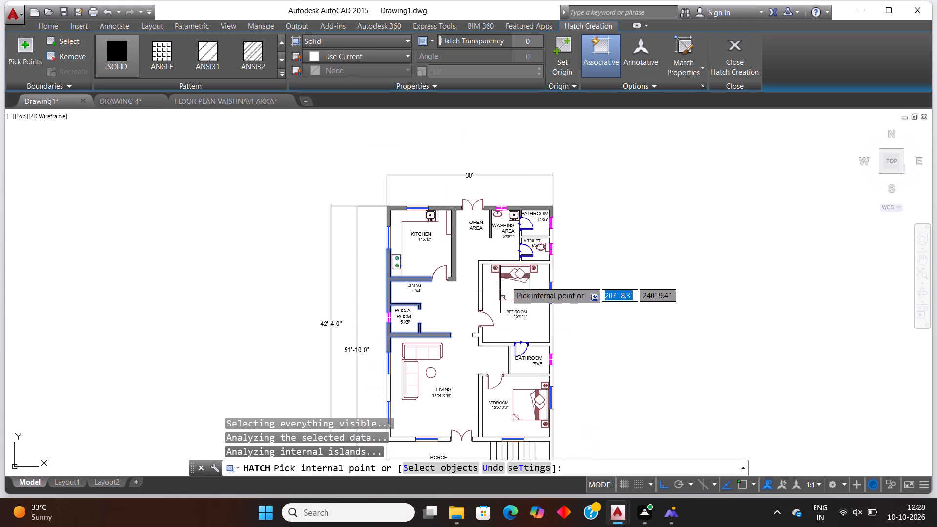
scroll(509, 270, up, 3)
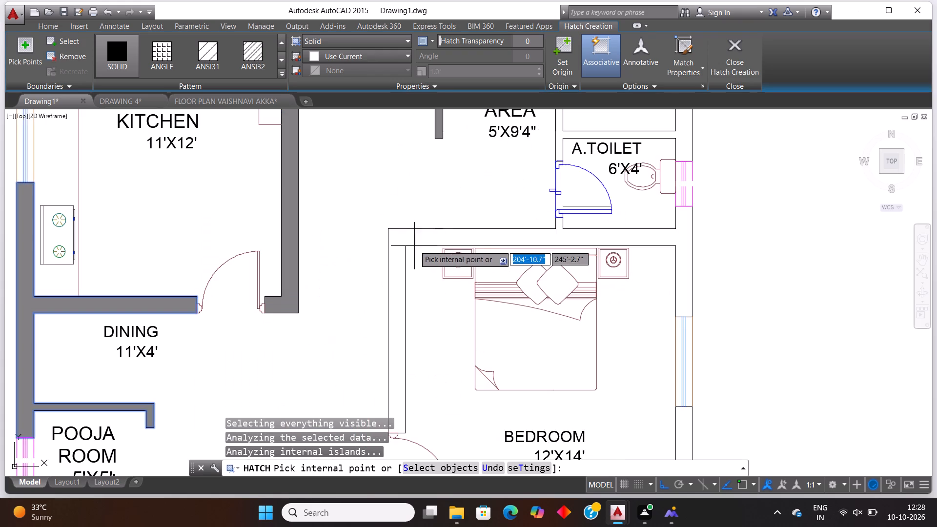
click(402, 242)
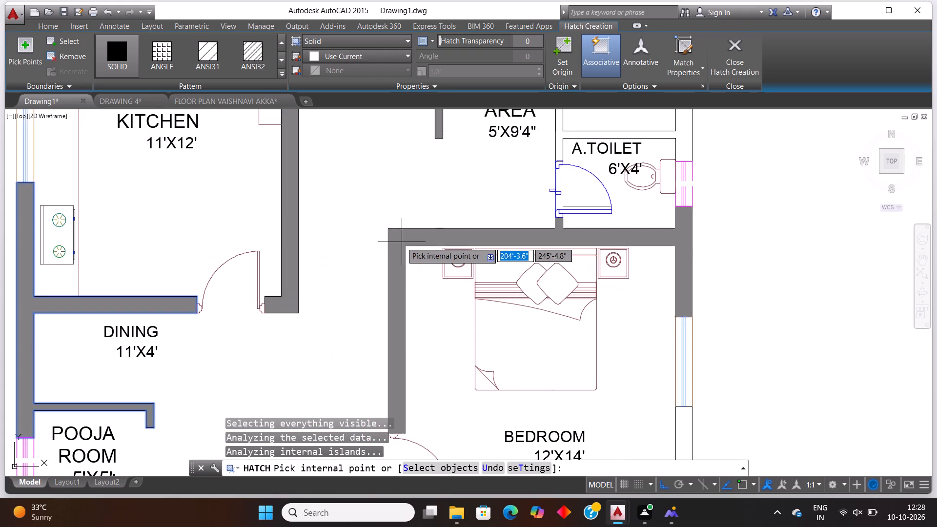
scroll(573, 163, down, 2)
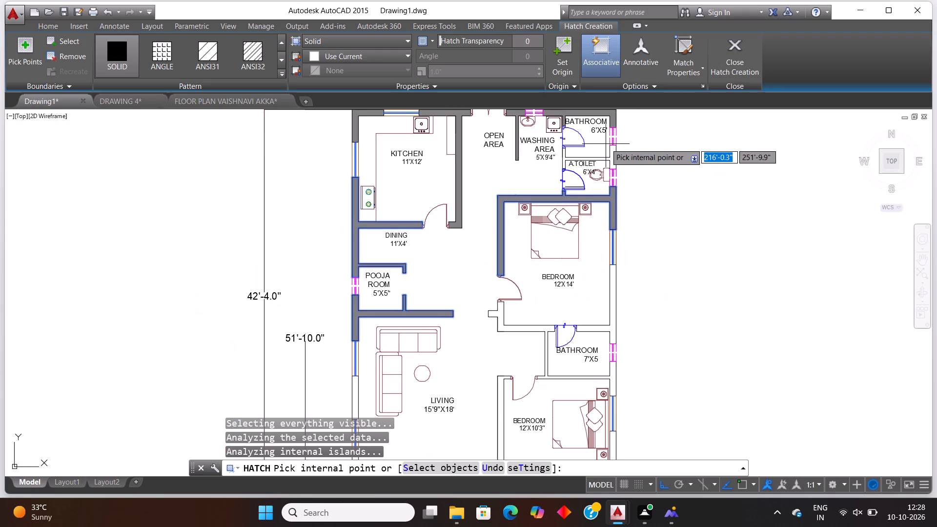
scroll(608, 140, up, 2)
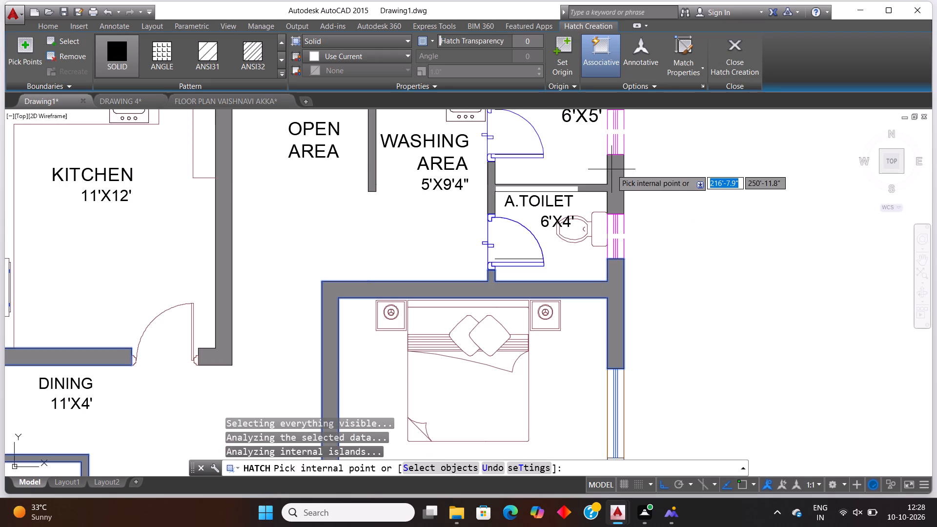
click(611, 169)
Apply solid hatch to the outer wall and partitions between the 12'X14' bedroom and 7'X5' bathroom, including the wall beside the bedroom door.
scroll(533, 276, down, 3)
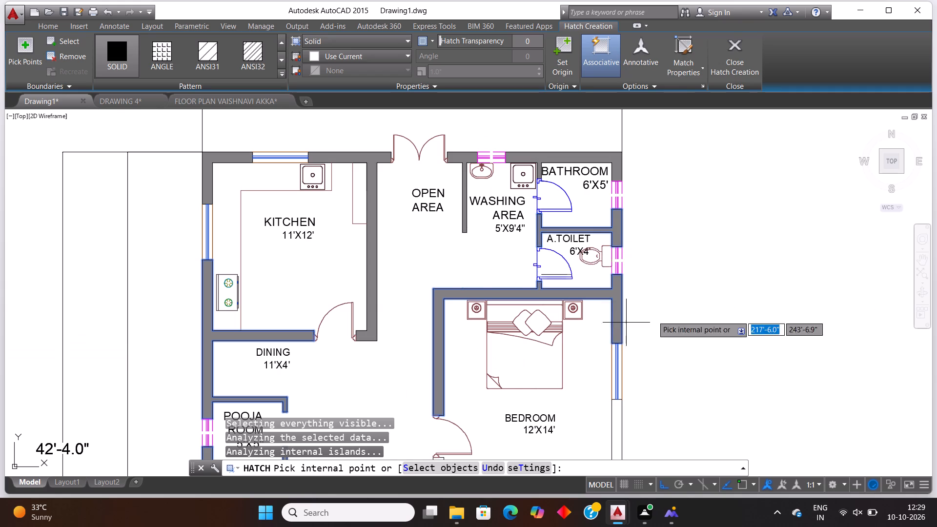
scroll(643, 306, down, 2)
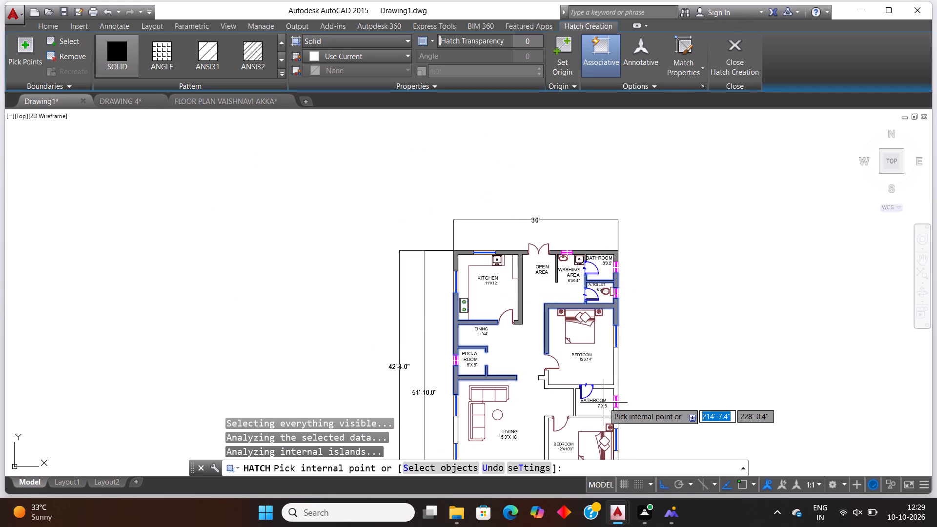
scroll(604, 401, up, 2)
click(623, 379)
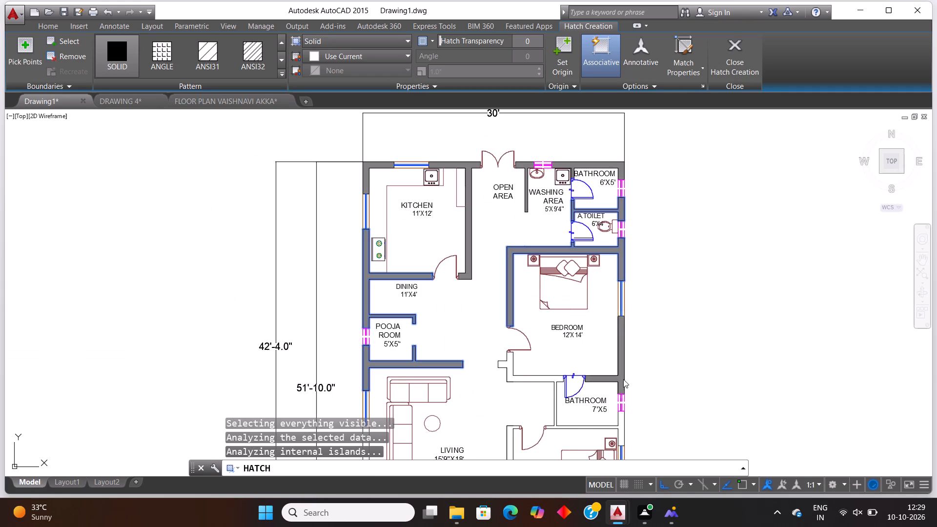
click(537, 379)
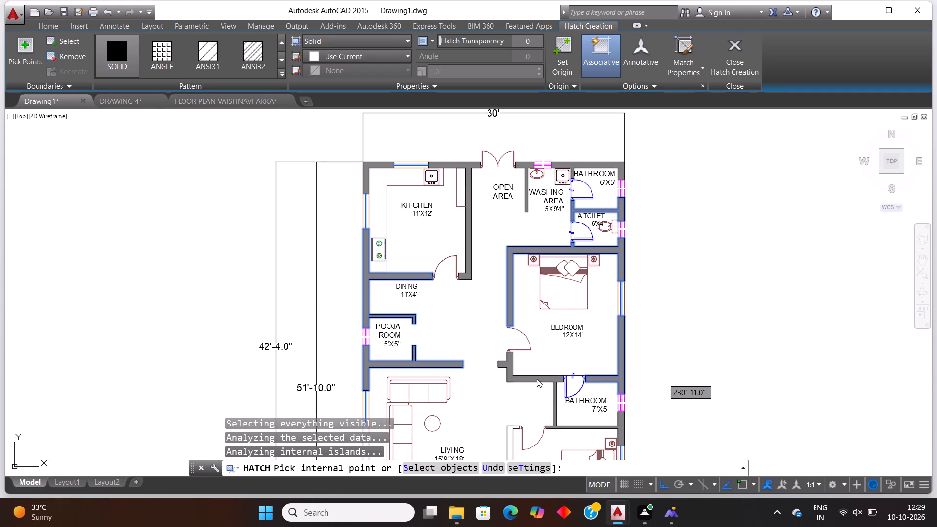
Fill the living room's outer and front walls, the 12'X10'3" bedroom's walls and the staircase wall with solid hatch, and finish hatching.
scroll(599, 349, down, 2)
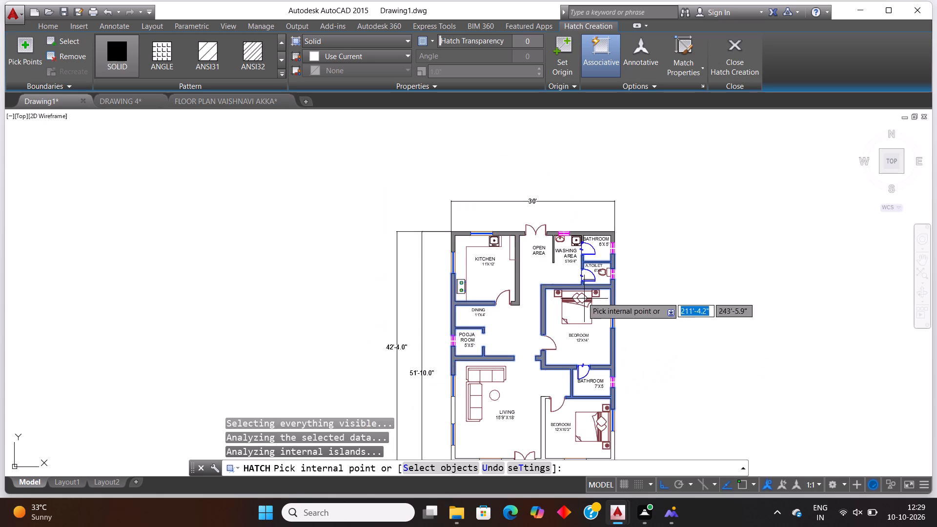
scroll(562, 299, down, 2)
scroll(538, 377, up, 2)
scroll(489, 320, up, 1)
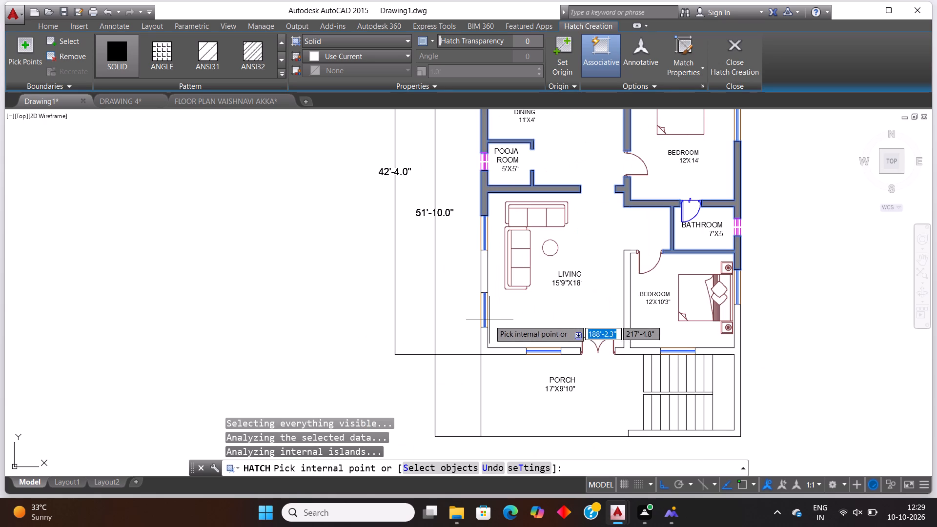
click(483, 265)
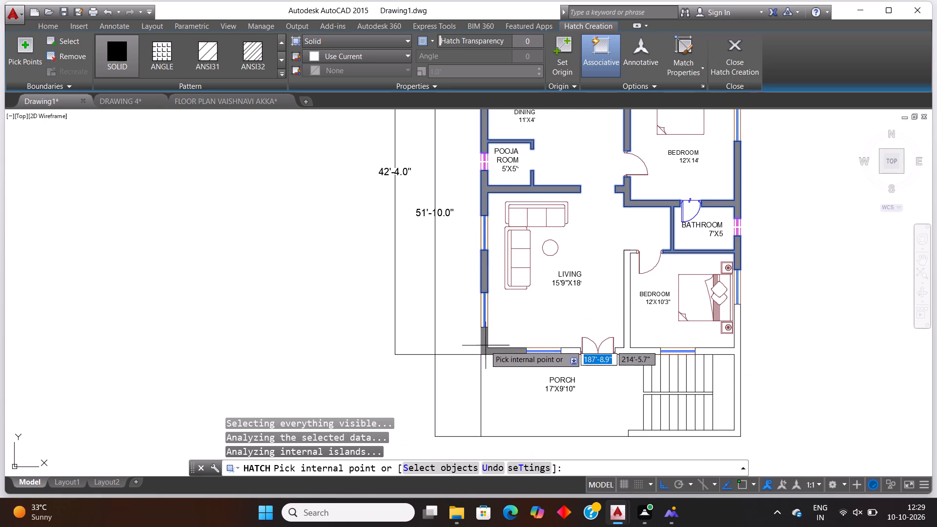
click(485, 345)
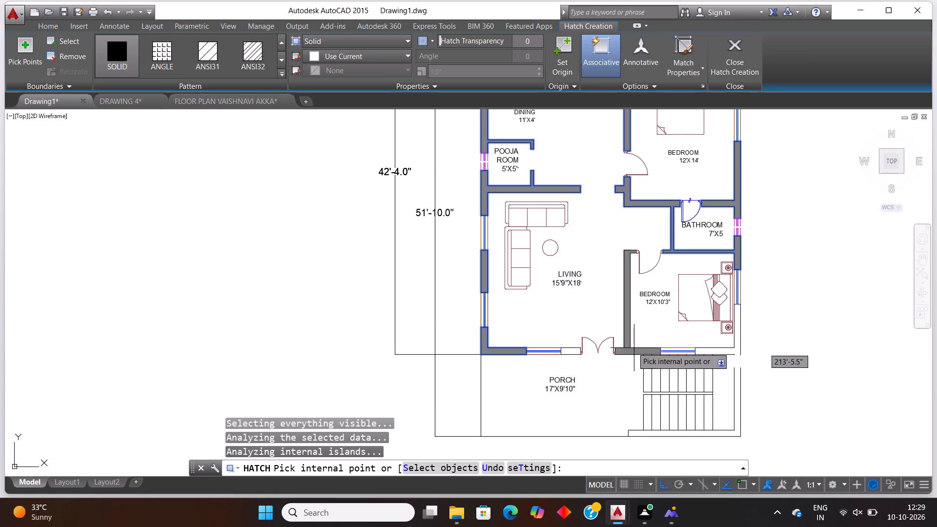
click(630, 350)
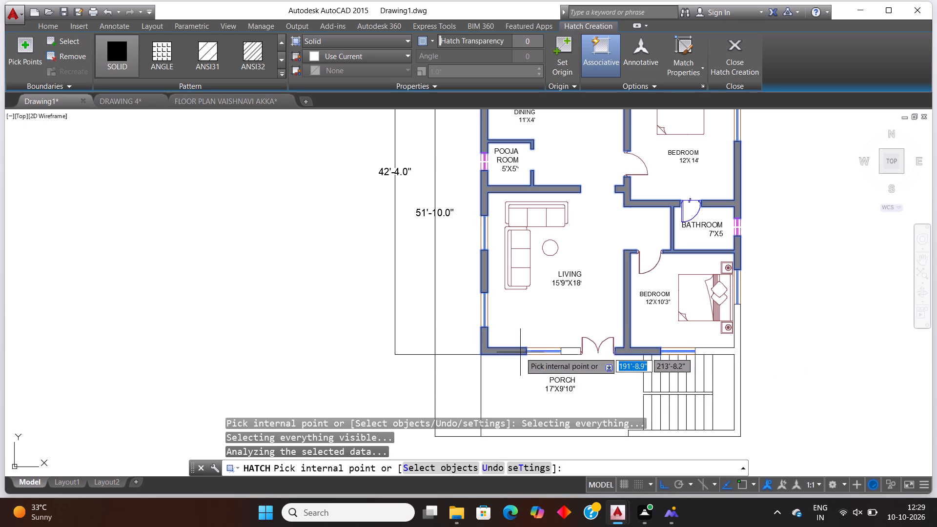
click(571, 353)
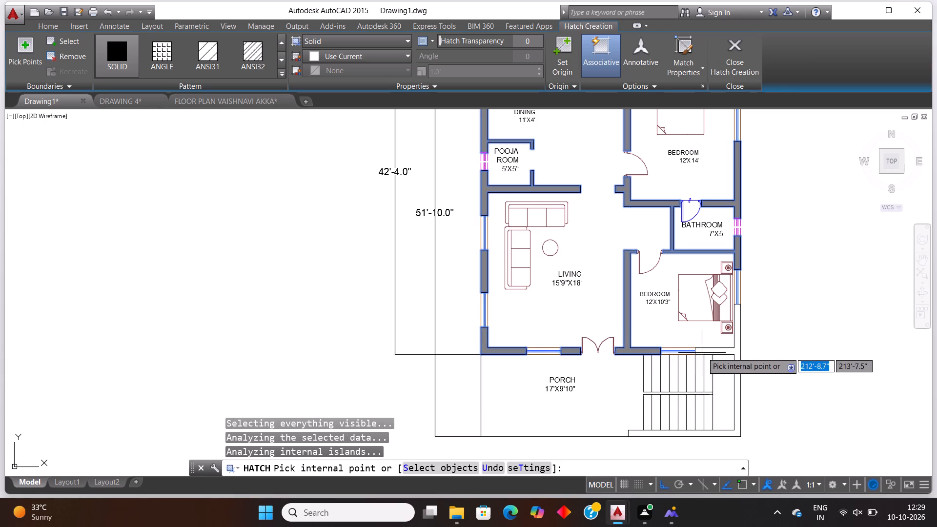
click(703, 351)
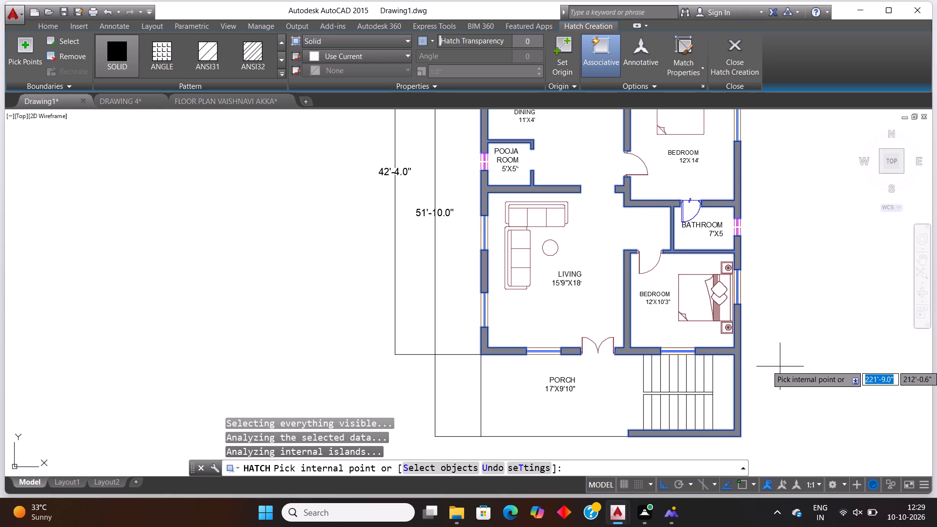
scroll(780, 365, down, 2)
scroll(782, 295, up, 1)
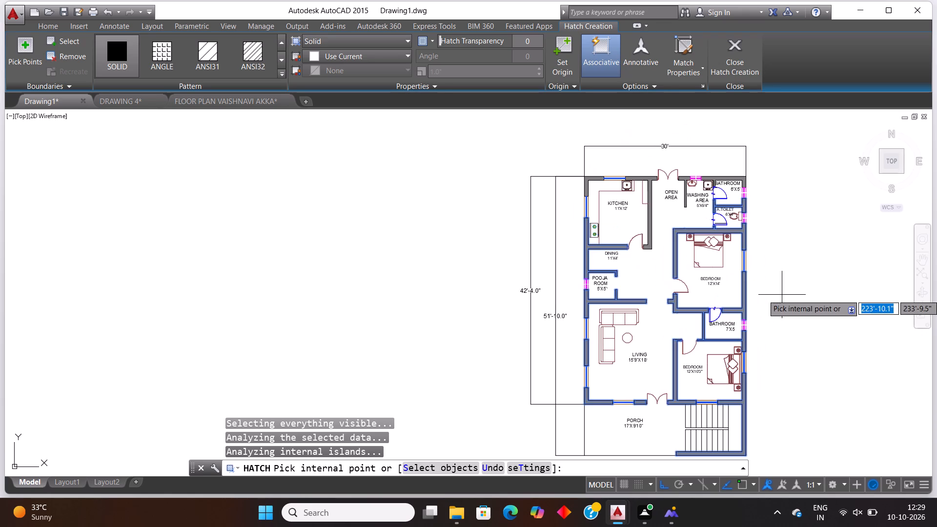
key(Escape)
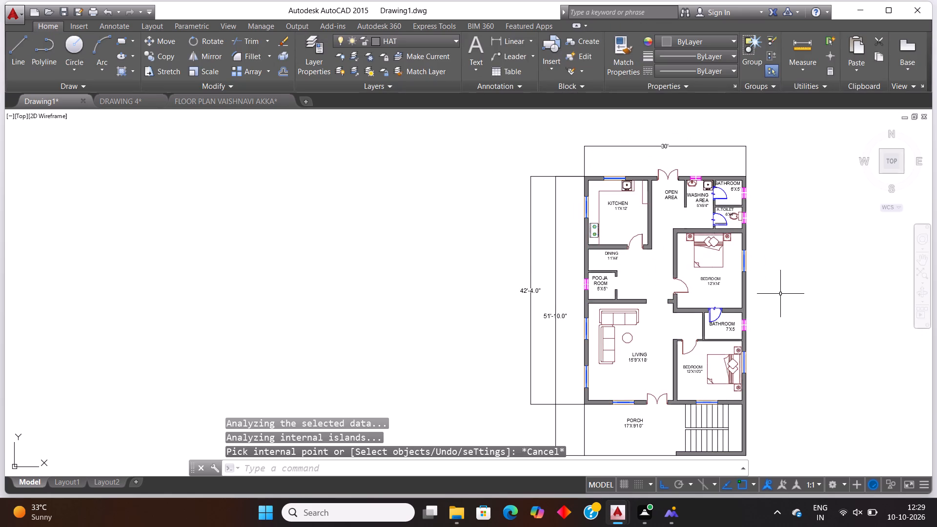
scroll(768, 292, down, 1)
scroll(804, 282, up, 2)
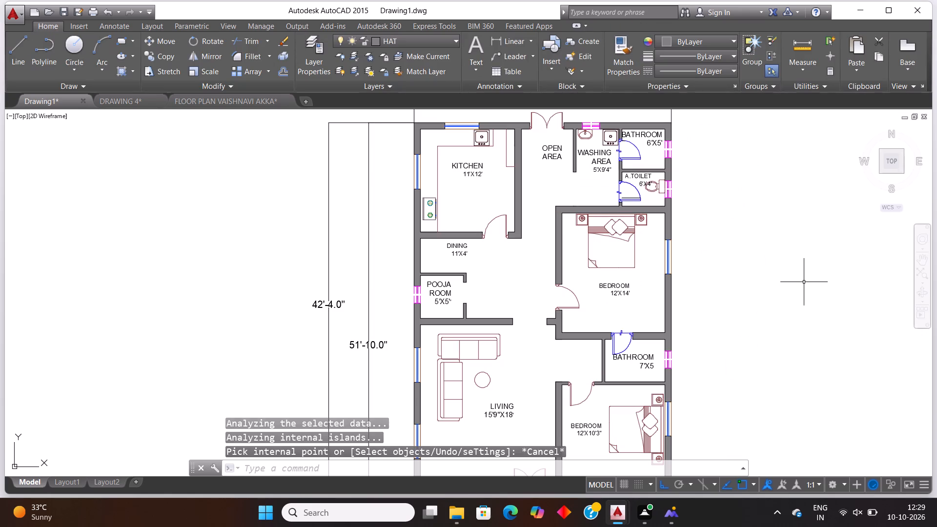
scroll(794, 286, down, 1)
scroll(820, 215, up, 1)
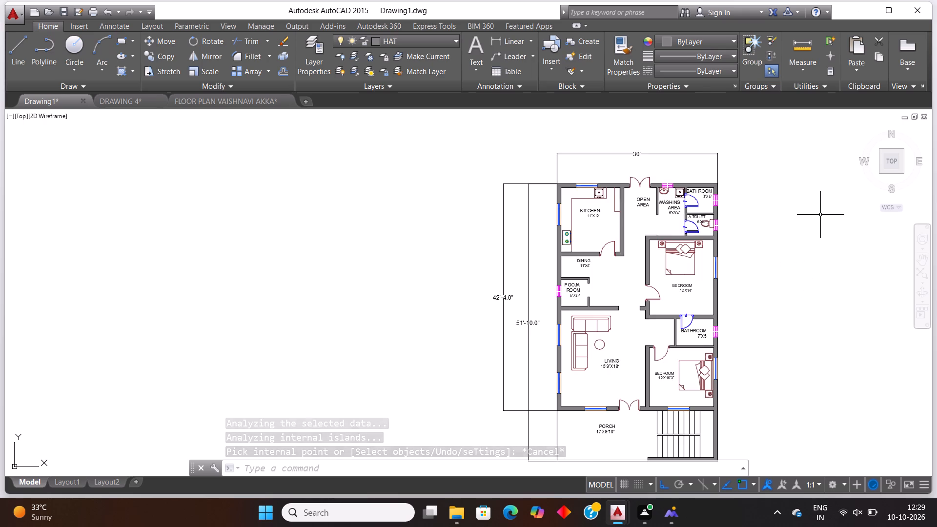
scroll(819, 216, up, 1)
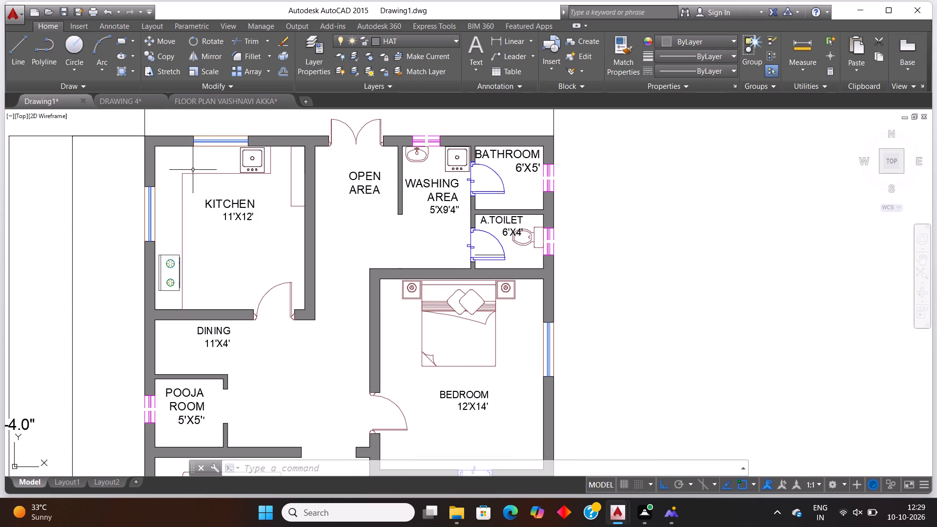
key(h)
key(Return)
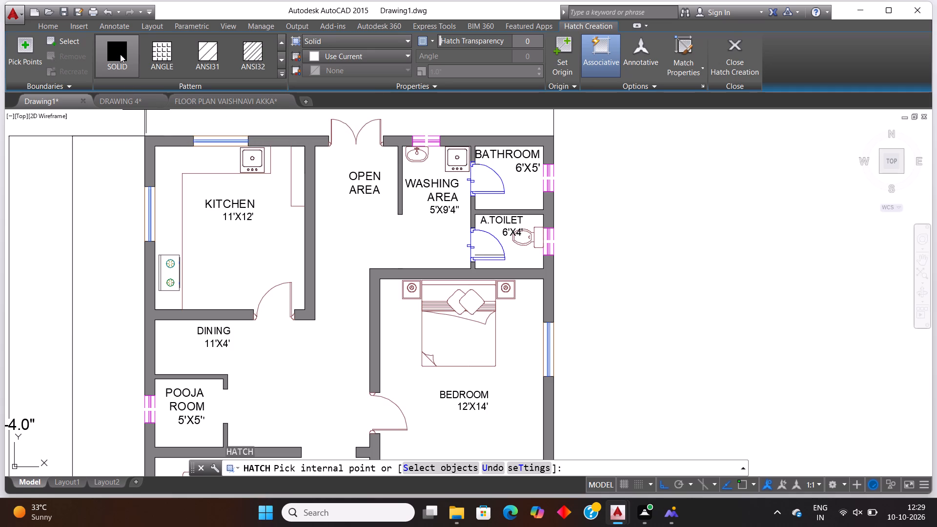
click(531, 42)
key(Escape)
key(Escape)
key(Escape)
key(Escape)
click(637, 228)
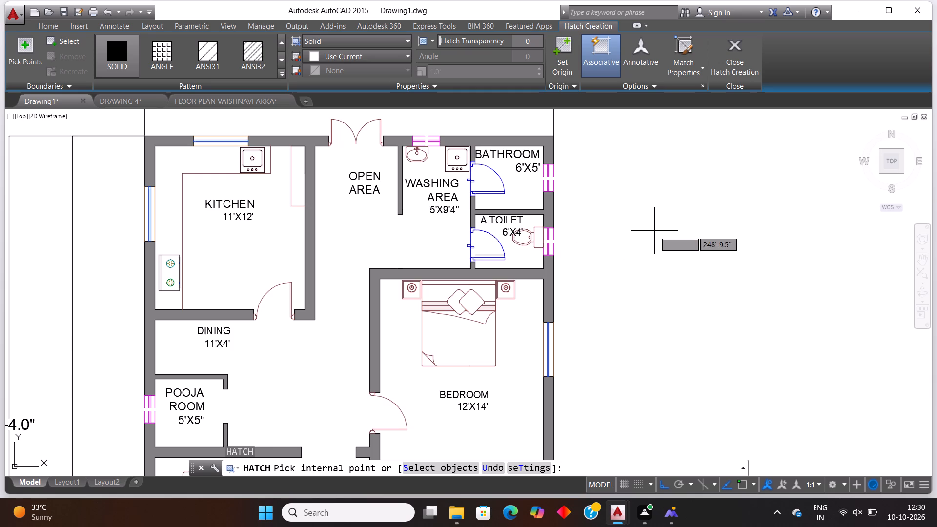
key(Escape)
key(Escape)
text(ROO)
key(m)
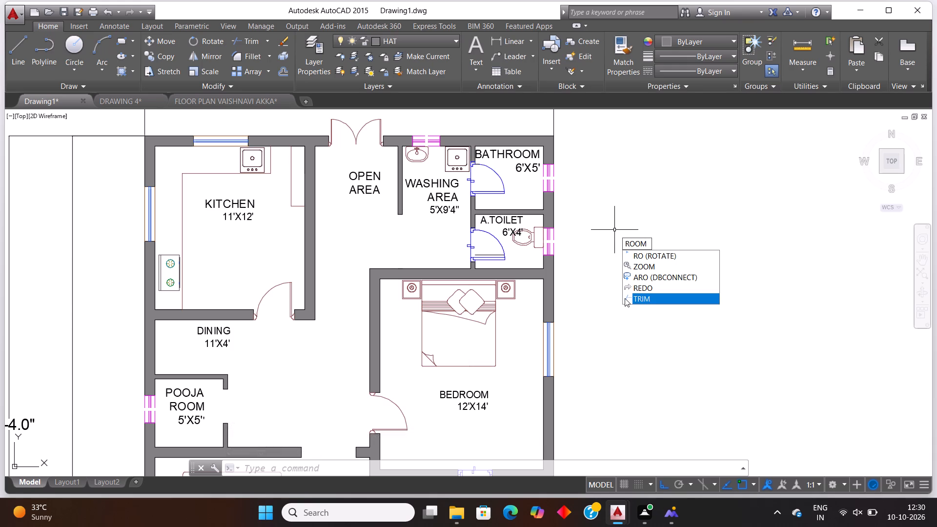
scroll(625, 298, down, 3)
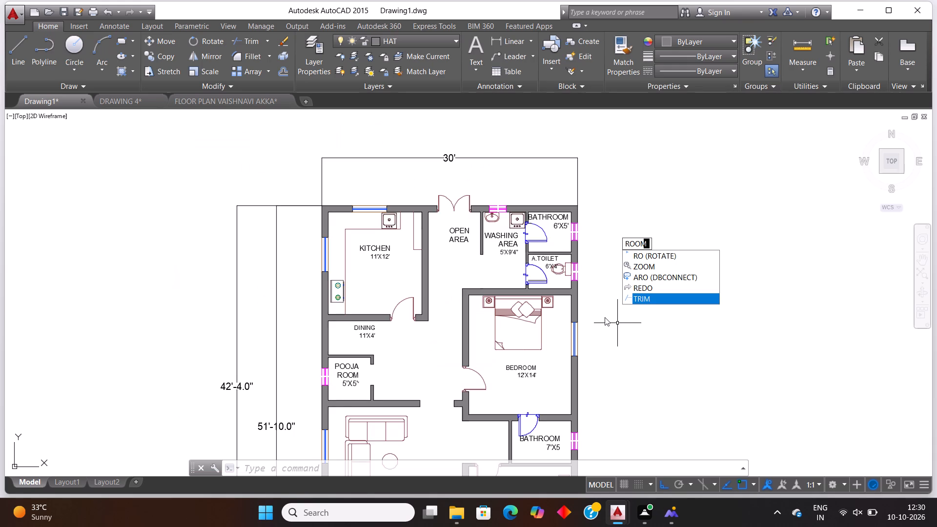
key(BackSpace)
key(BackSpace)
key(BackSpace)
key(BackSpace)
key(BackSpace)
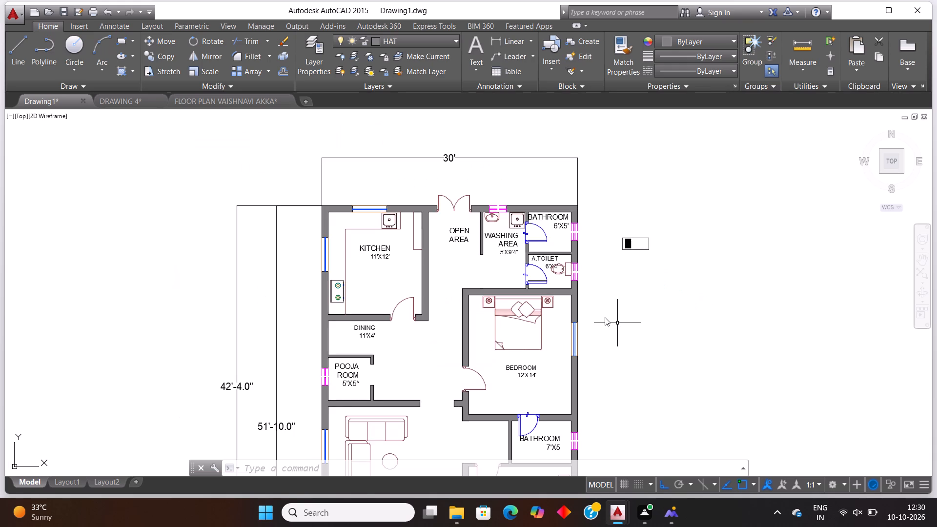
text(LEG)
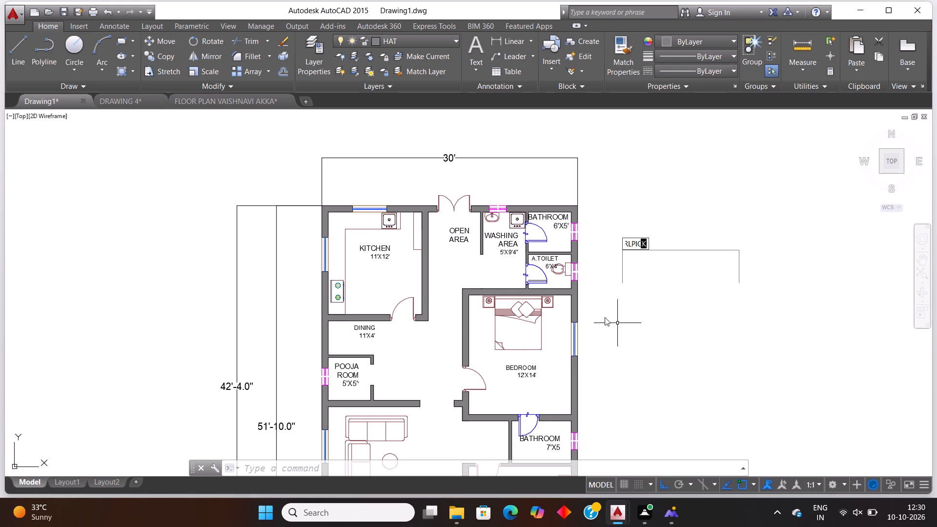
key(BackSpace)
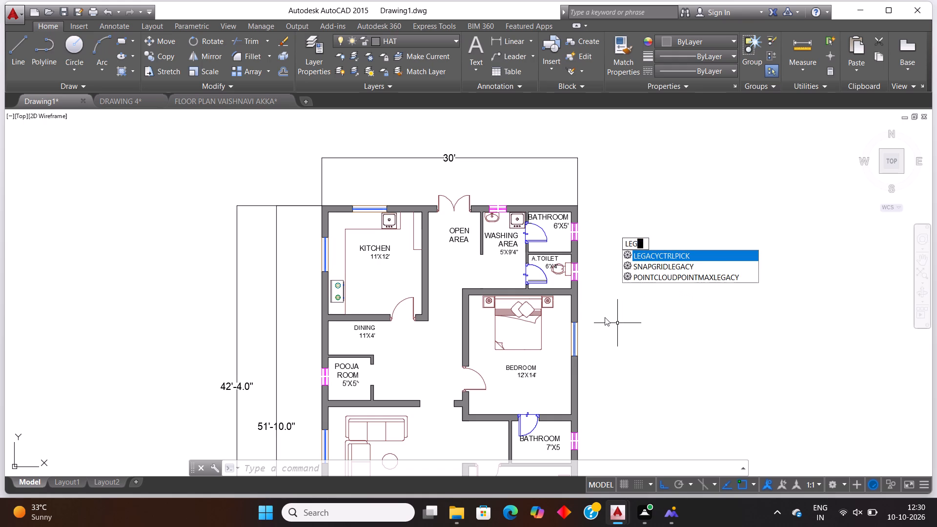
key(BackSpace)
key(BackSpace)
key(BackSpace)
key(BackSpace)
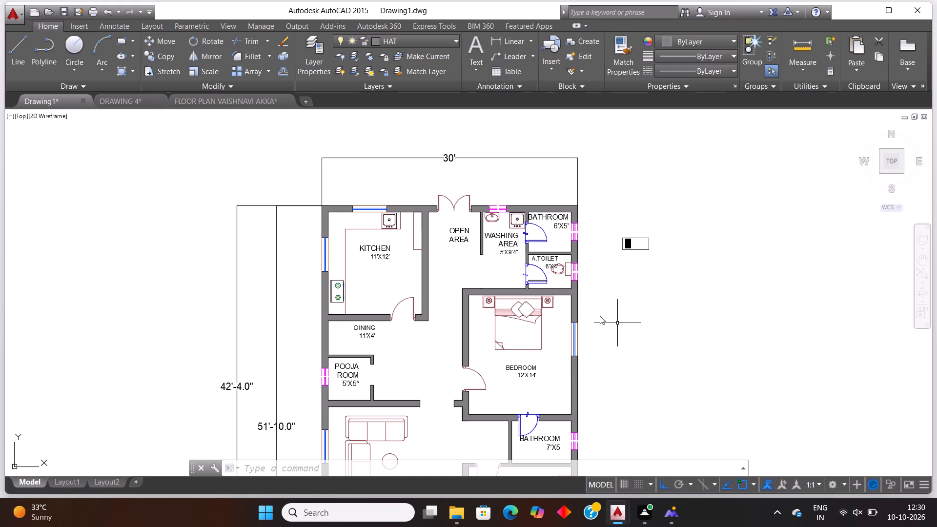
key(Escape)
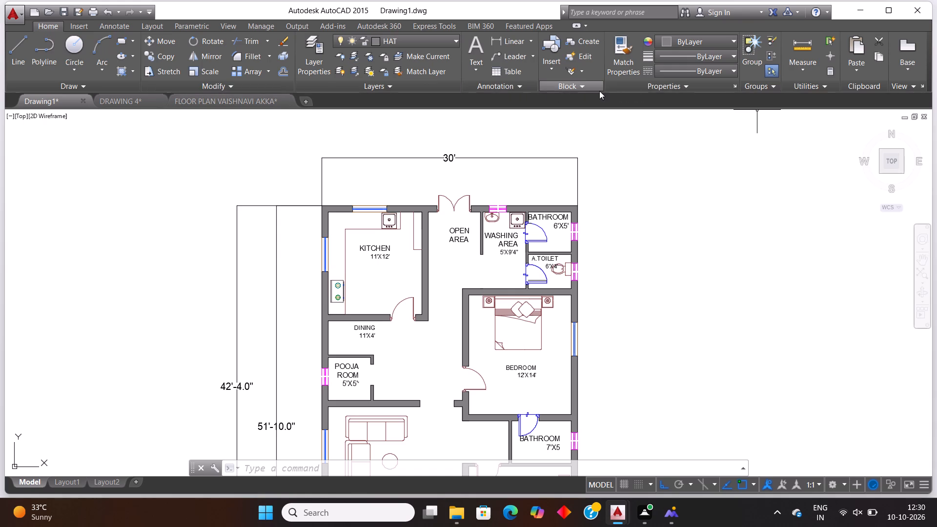
Group the kitchen sink together with the sink and wash basin in the washing area as an unnamed group.
click(779, 83)
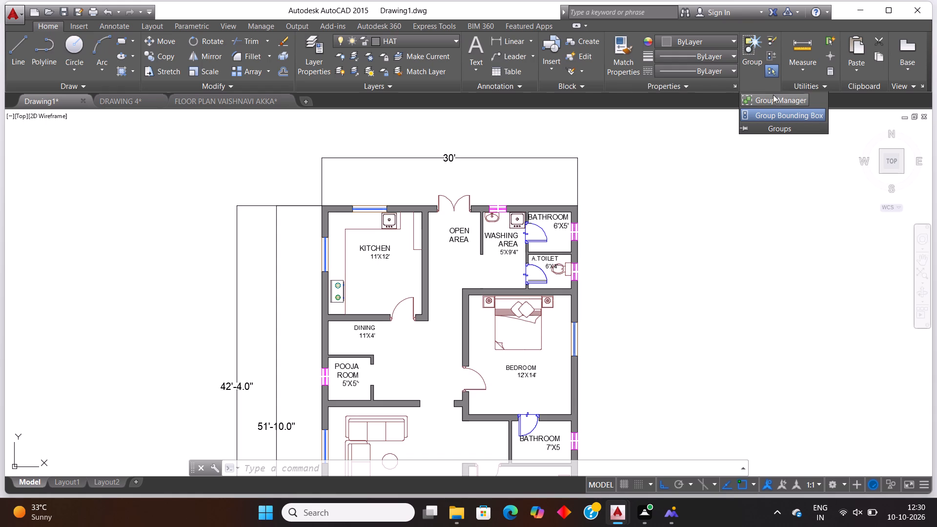
click(756, 72)
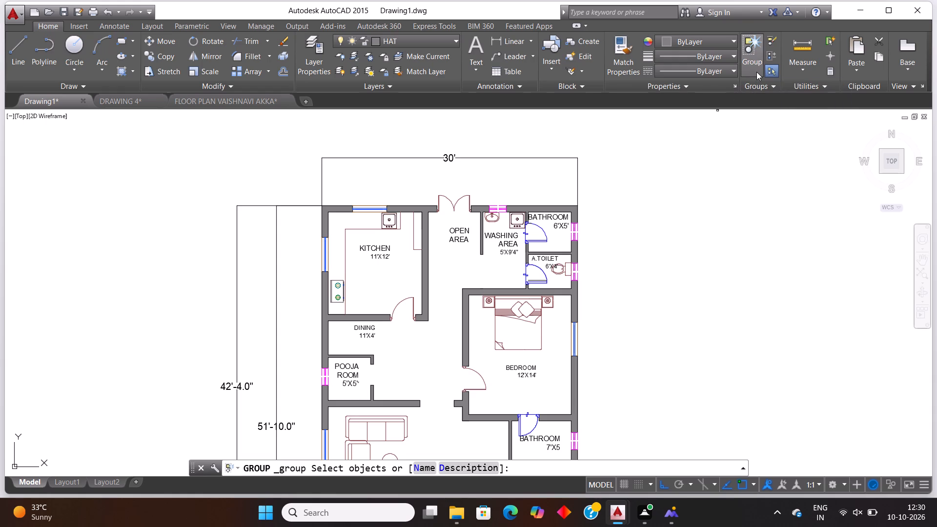
click(388, 225)
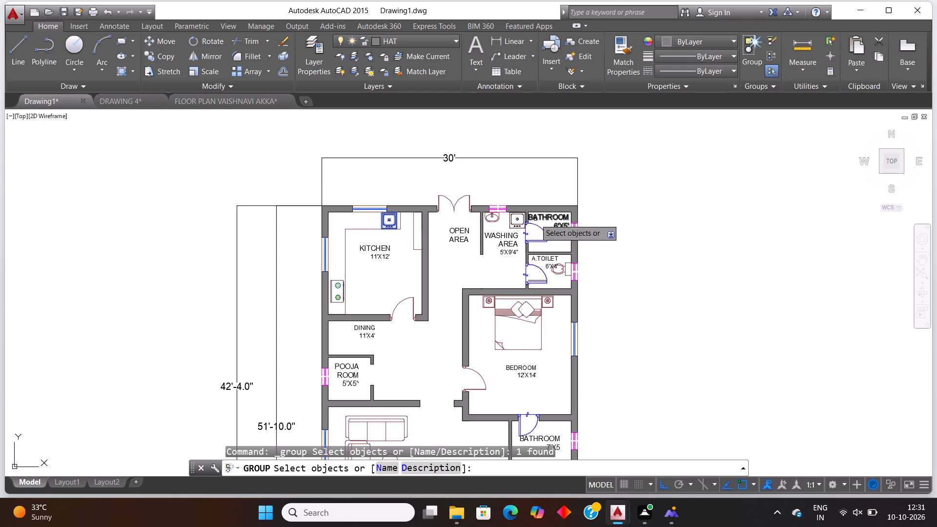
click(515, 225)
click(491, 222)
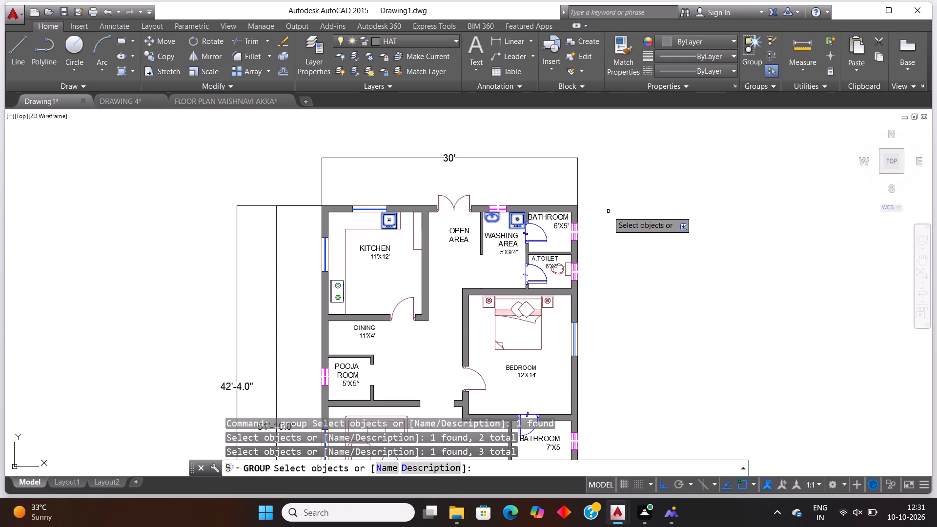
key(Return)
Examine the whole floor plan, checking the room labels, hatched walls, fixtures and outside dimensions.
scroll(608, 211, down, 1)
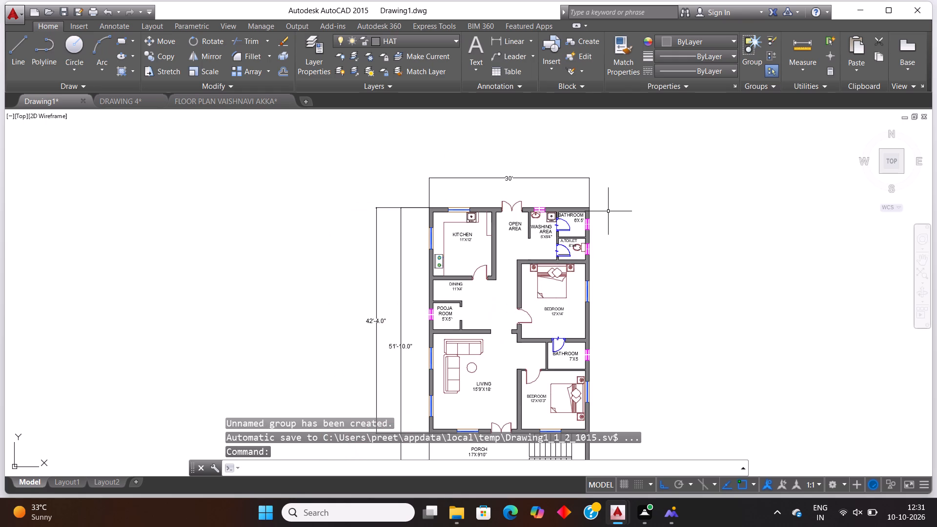
scroll(608, 211, up, 1)
scroll(608, 211, down, 2)
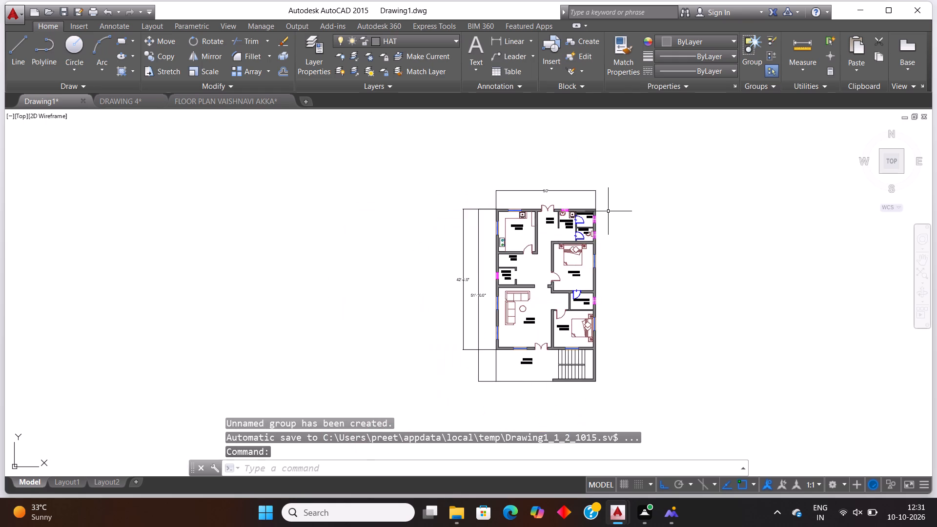
scroll(618, 233, up, 2)
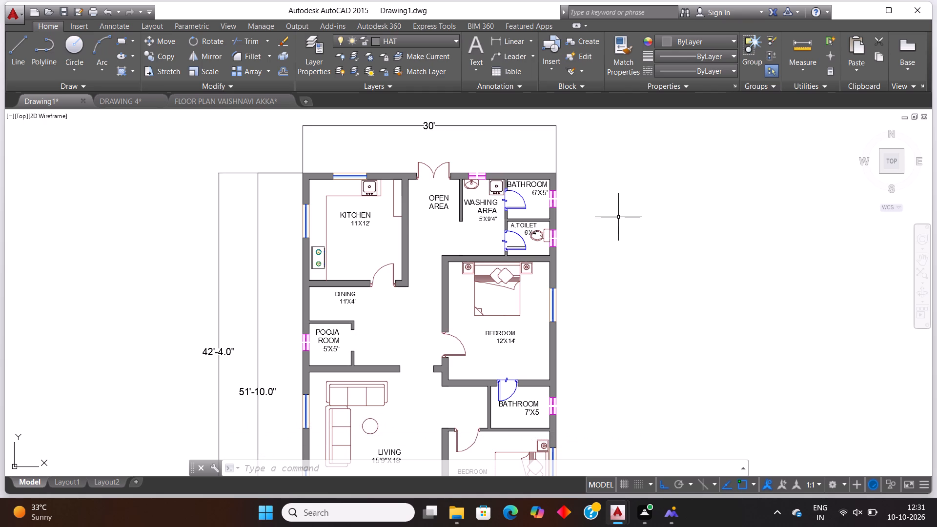
scroll(548, 226, down, 1)
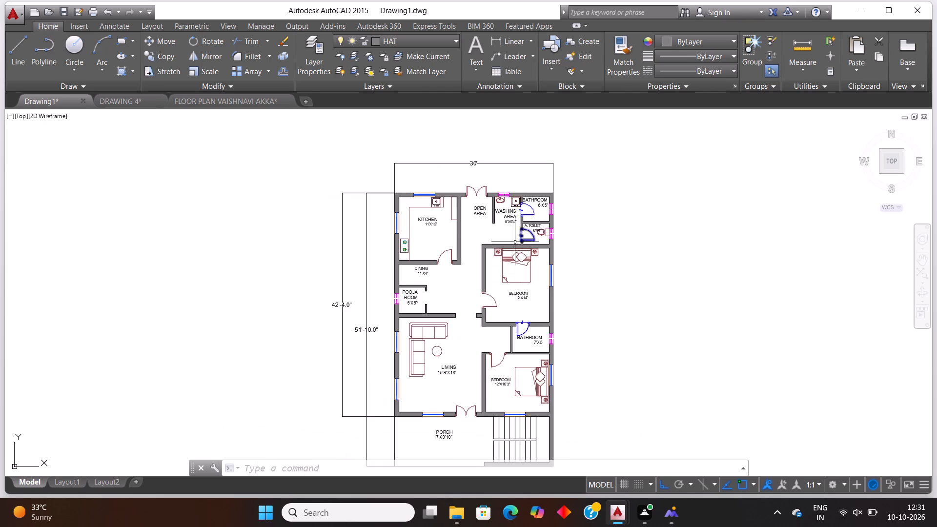
scroll(514, 245, down, 1)
scroll(611, 295, up, 1)
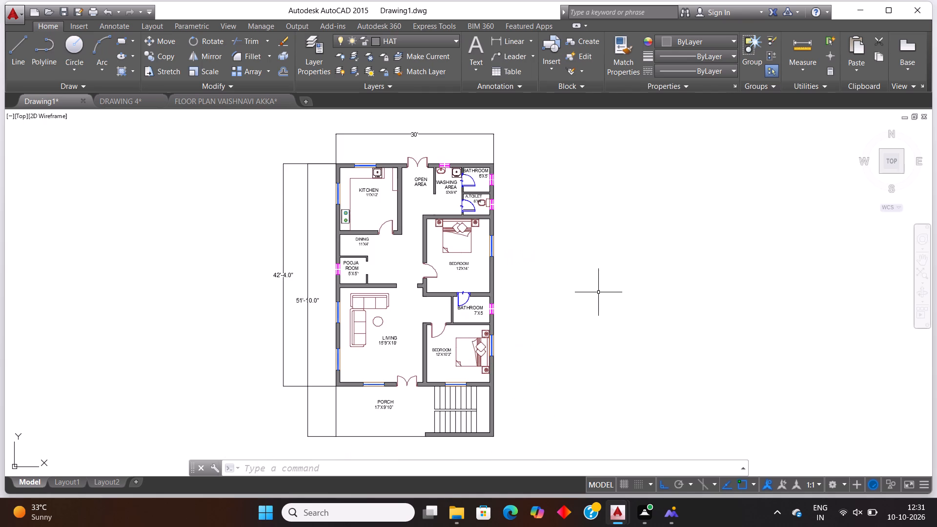
scroll(598, 292, down, 1)
scroll(598, 292, up, 1)
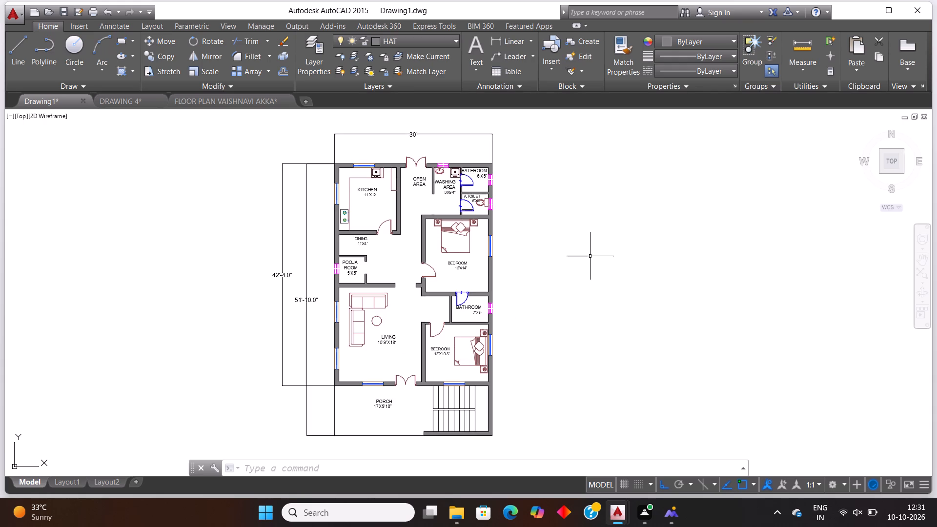
scroll(554, 256, up, 1)
scroll(554, 256, down, 1)
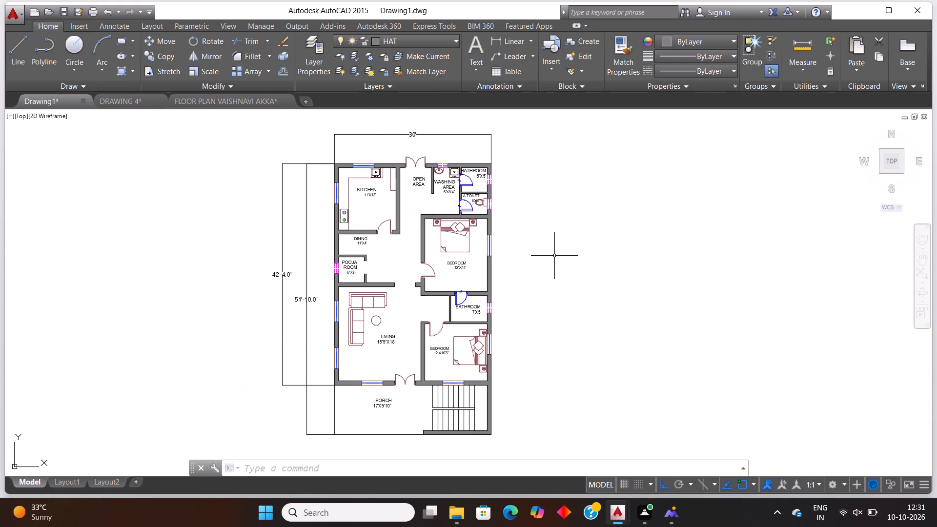
scroll(554, 256, down, 1)
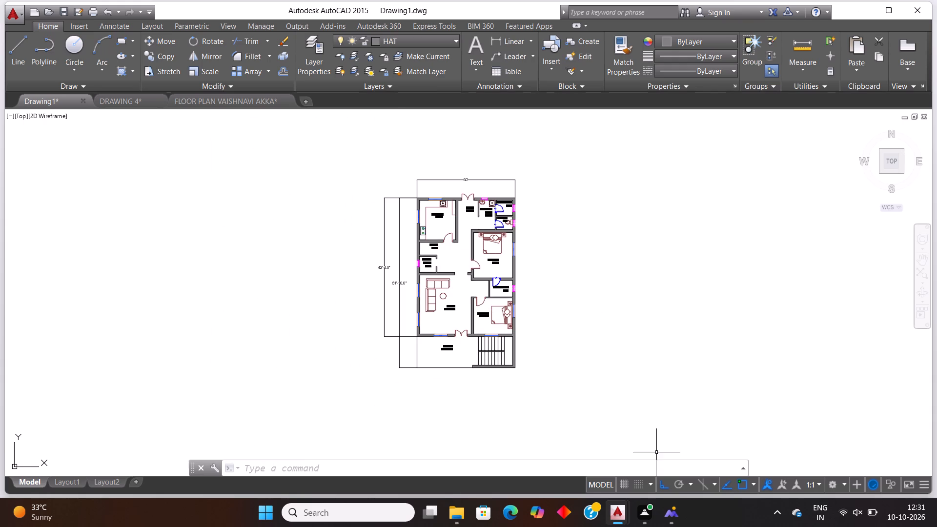
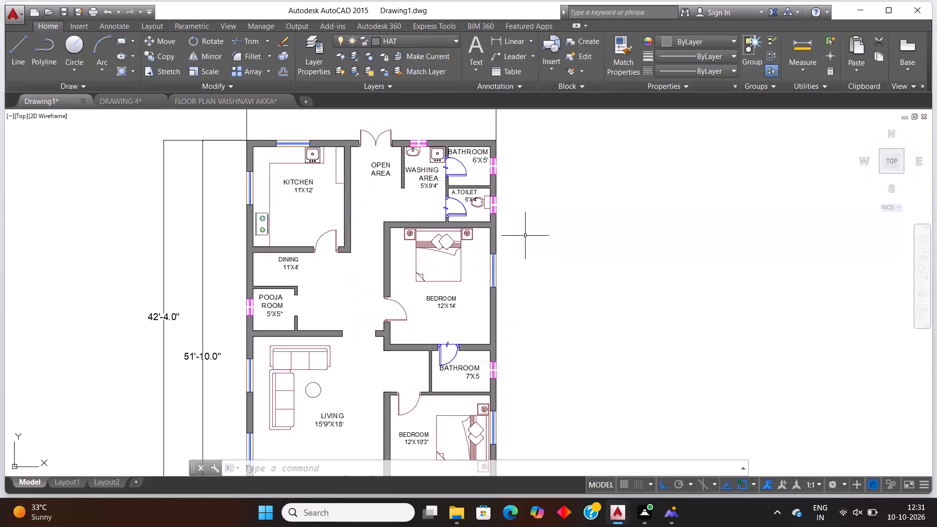
Check the kitchen's inside width and length with linear dimensions, without placing them.
click(497, 44)
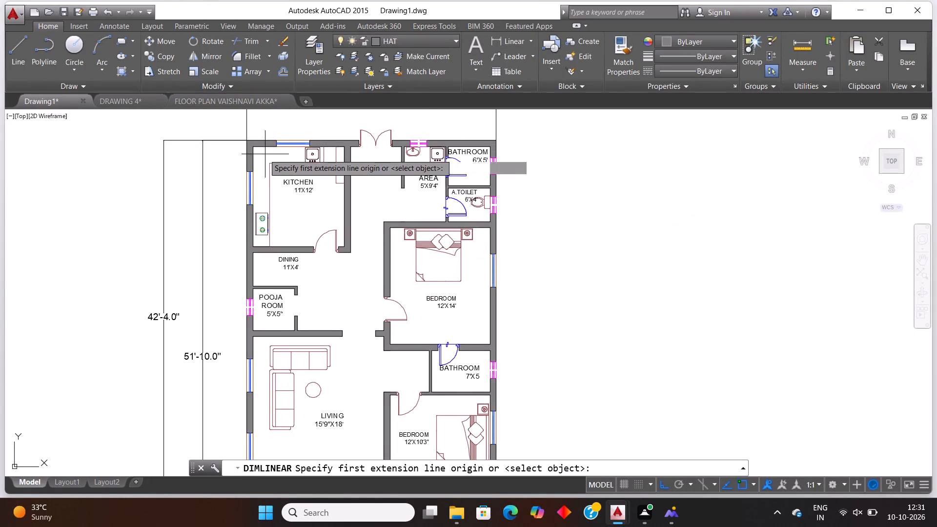
click(252, 151)
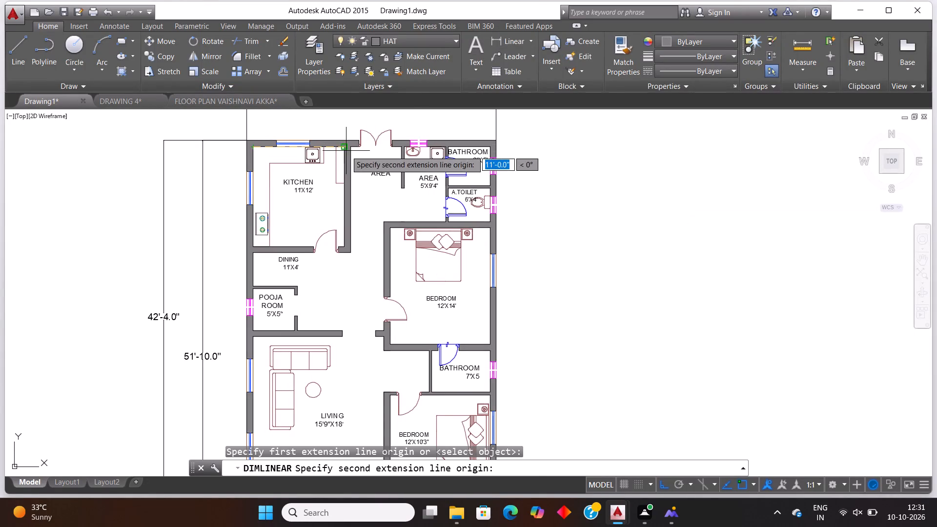
click(346, 151)
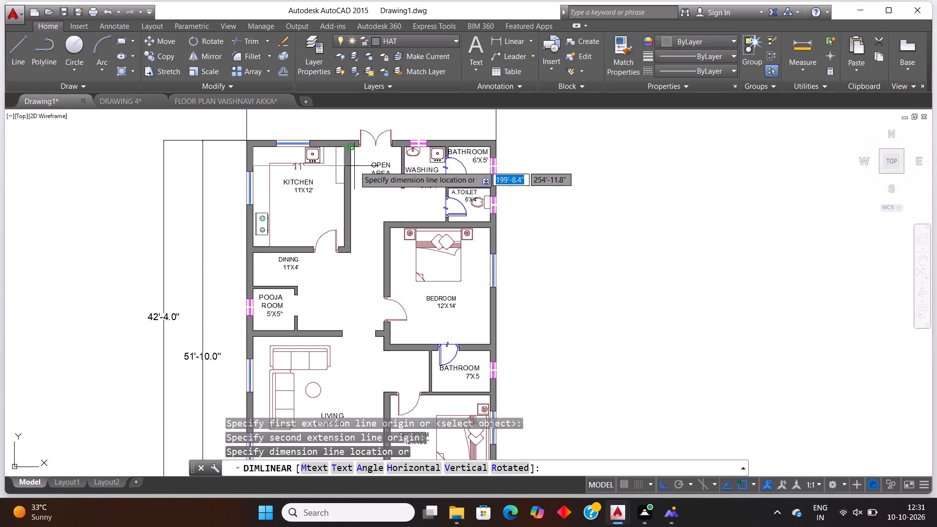
key(Escape)
key(Return)
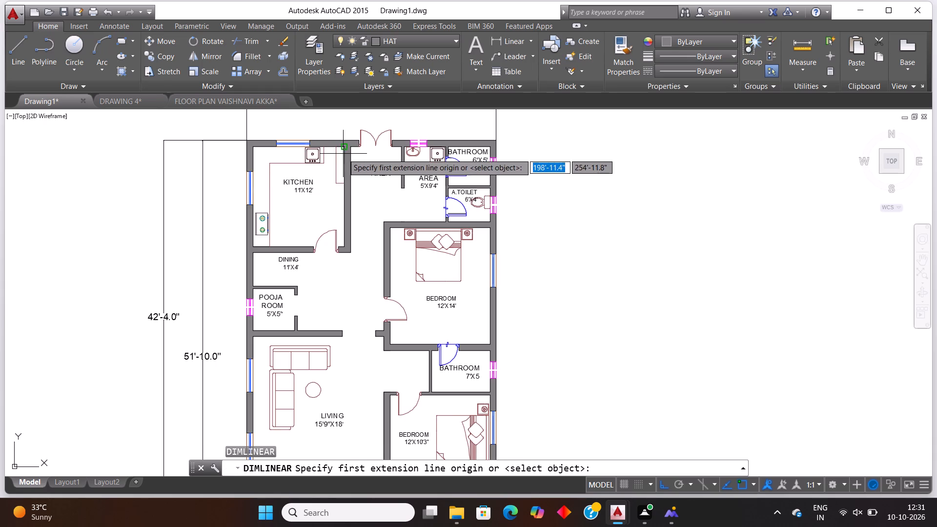
click(343, 154)
click(347, 246)
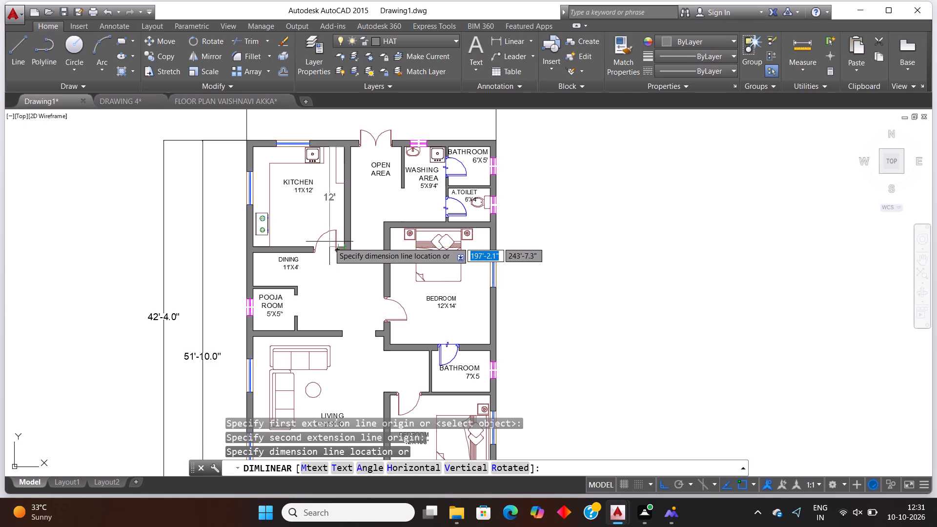
key(Escape)
Check the washing area's inside width and its depth along the bathroom partition using linear dimensions, without placing them.
key(Return)
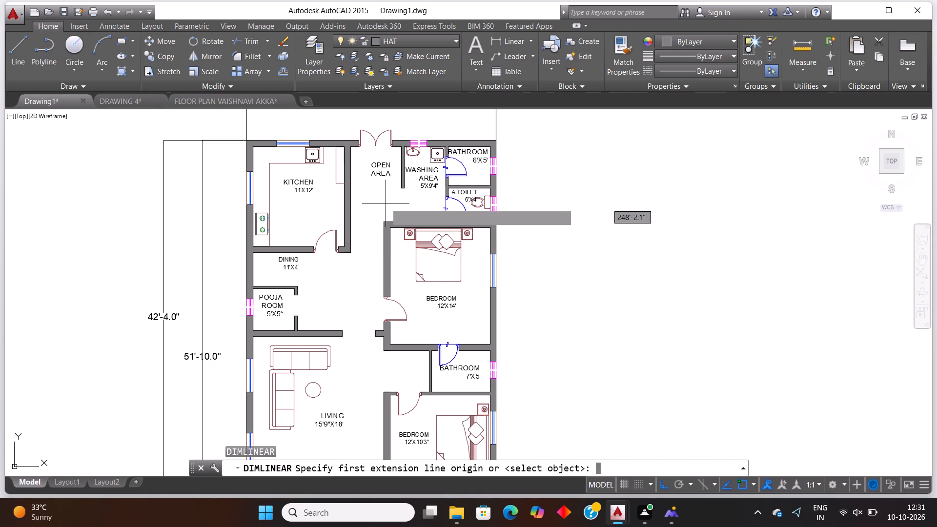
click(405, 145)
click(444, 150)
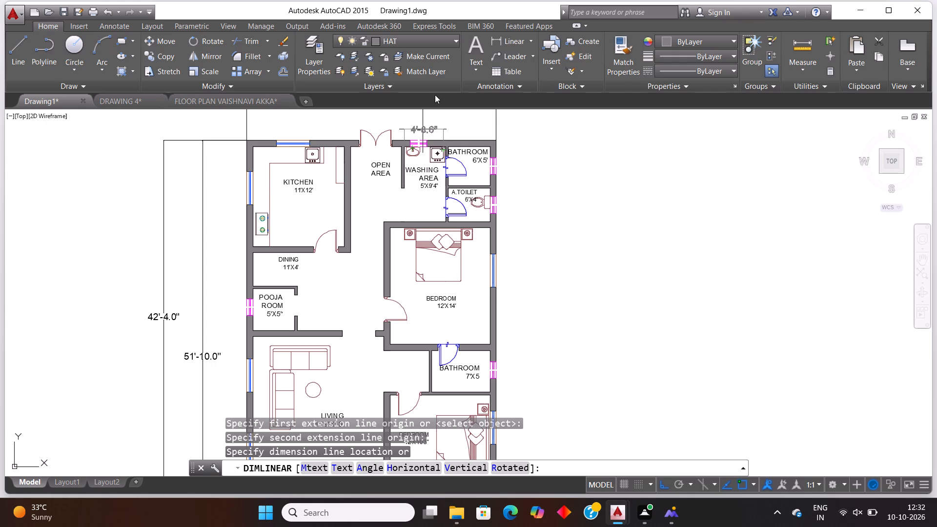
key(Escape)
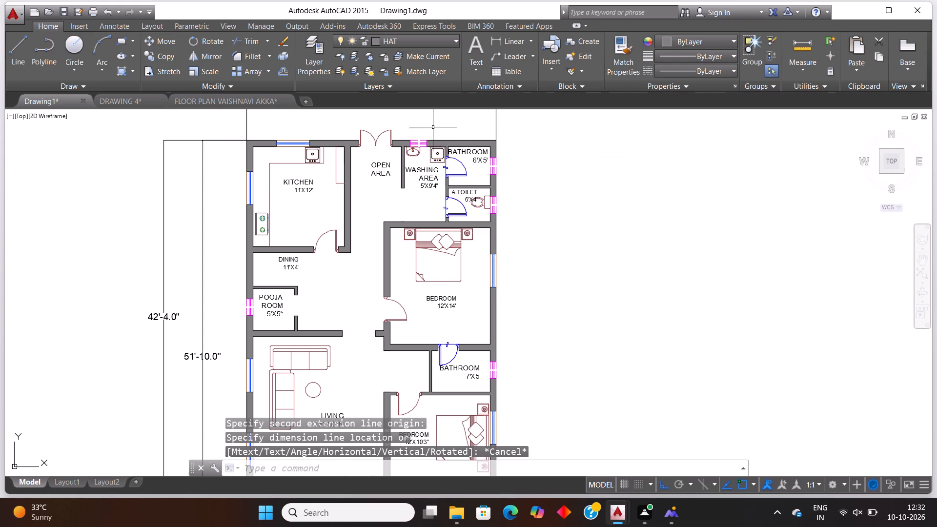
key(Return)
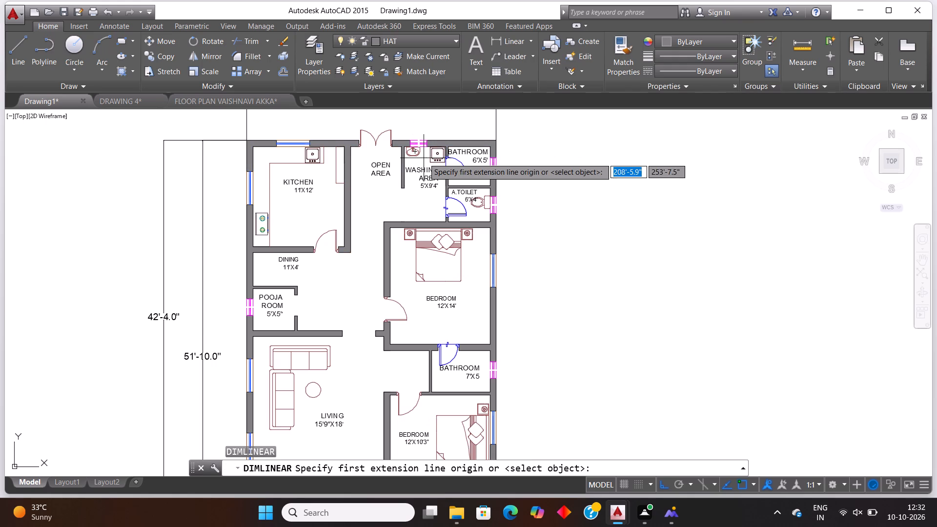
click(446, 152)
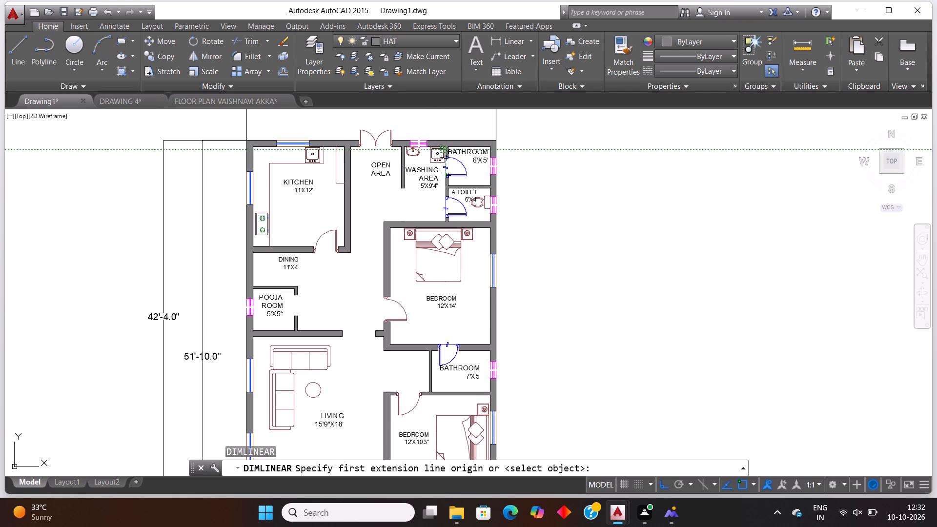
click(448, 217)
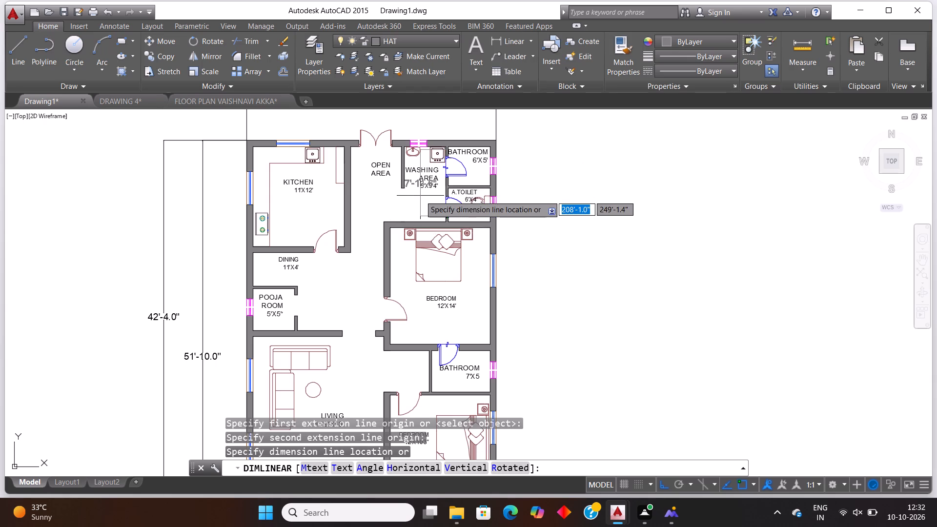
key(Escape)
Check the inside width and depth of the 6'X5' bathroom with linear dimensions, without placing them.
scroll(501, 175, up, 1)
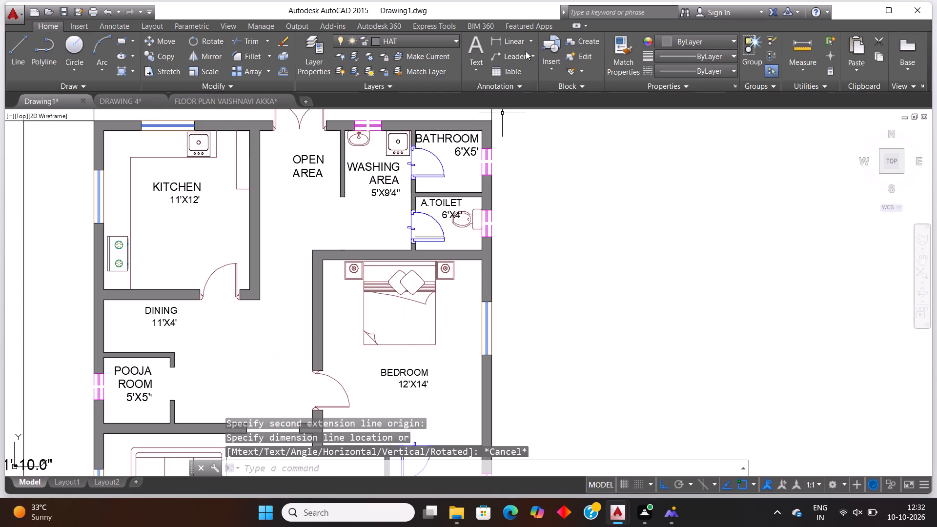
click(507, 43)
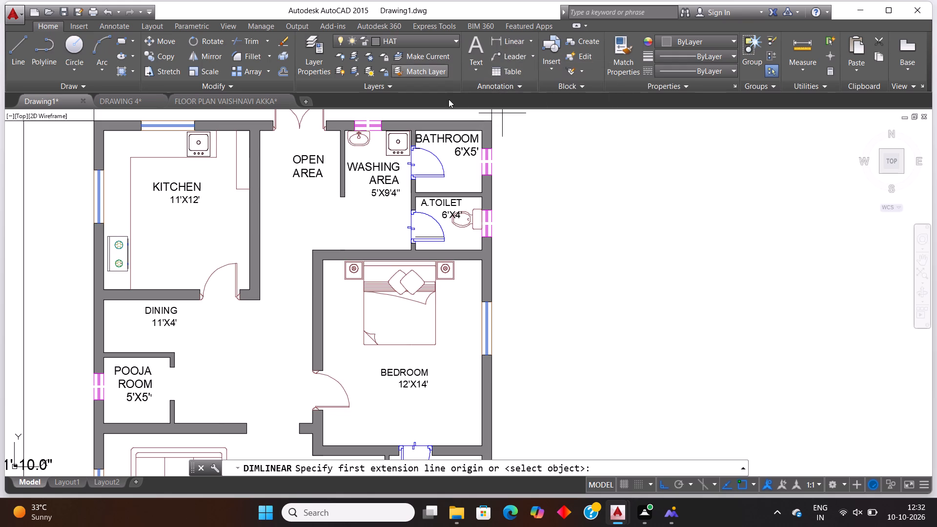
click(420, 133)
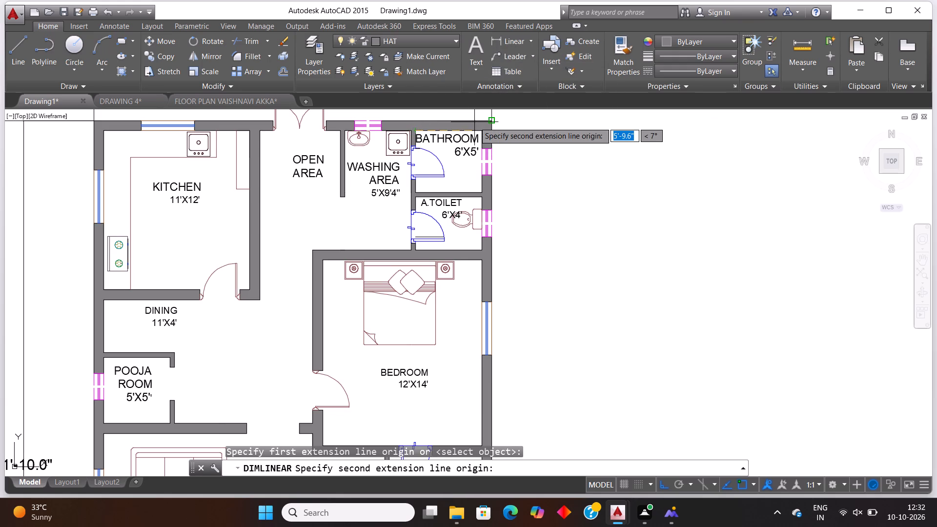
click(481, 131)
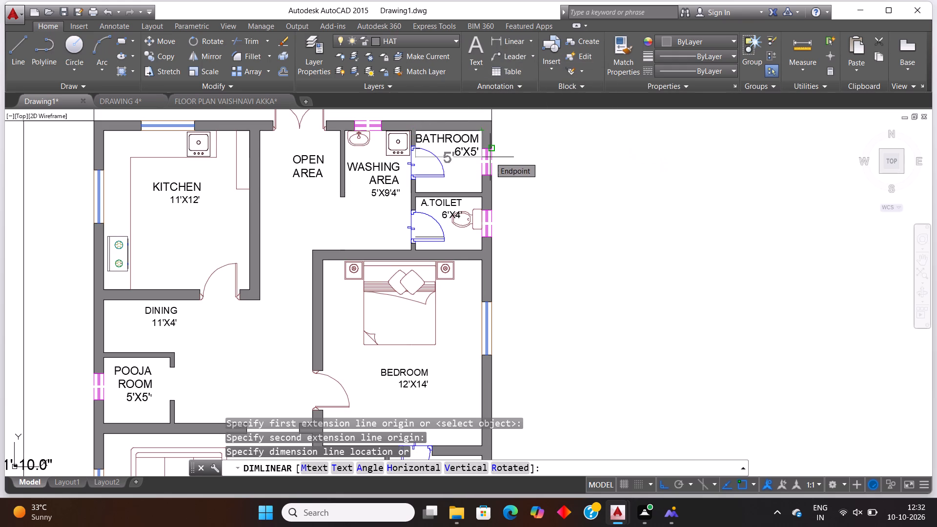
key(Escape)
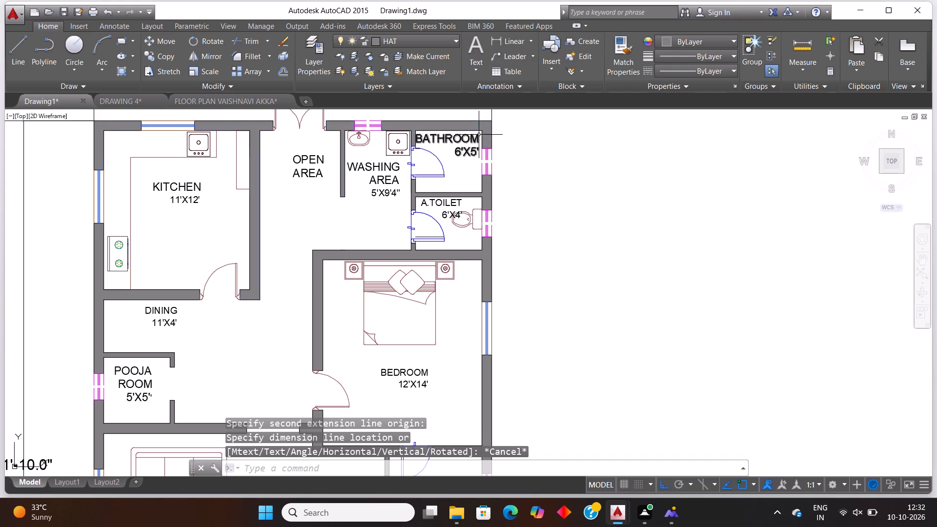
key(Return)
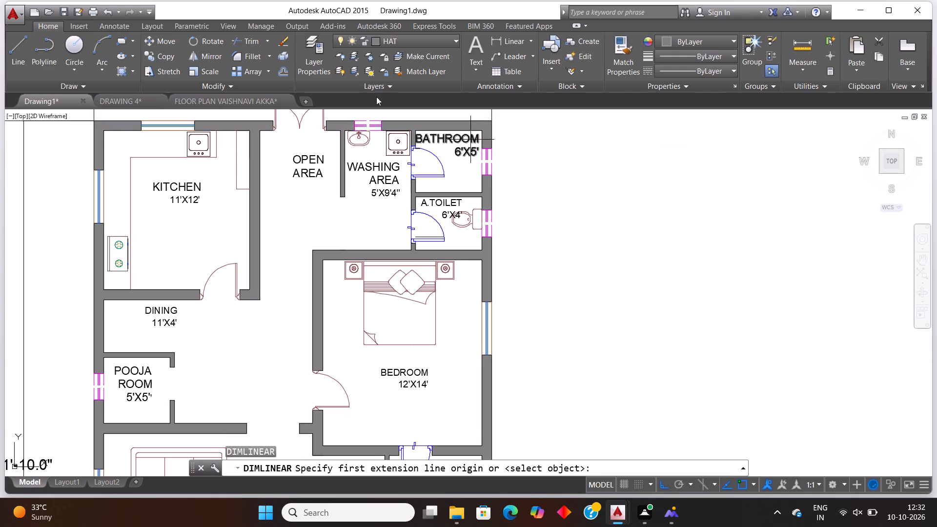
click(483, 131)
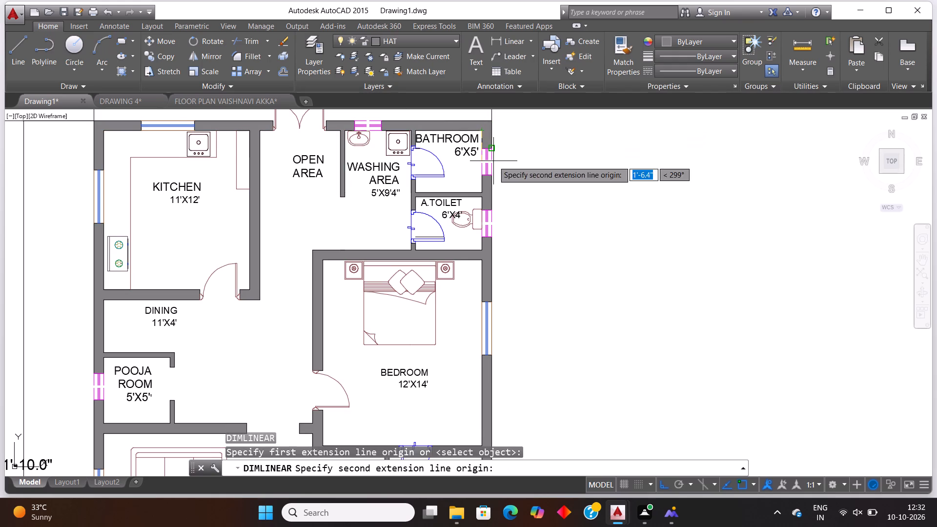
click(484, 192)
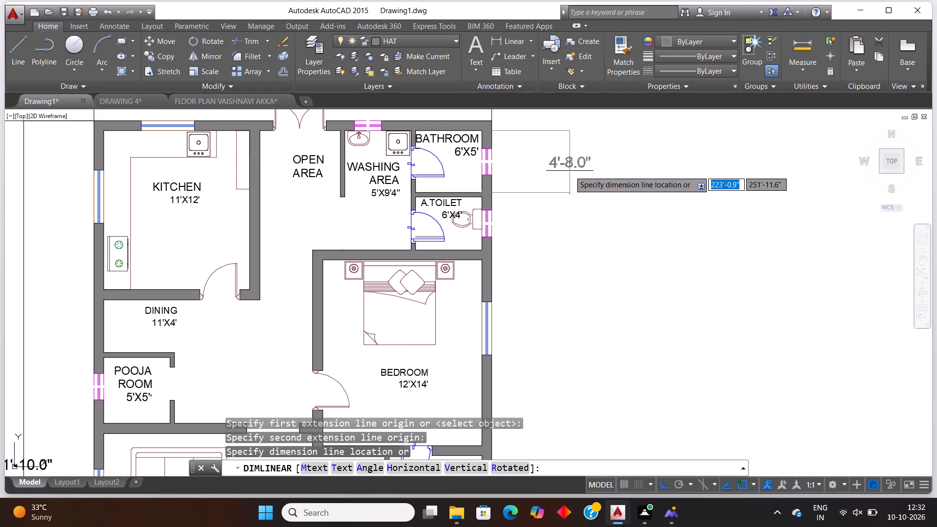
key(Escape)
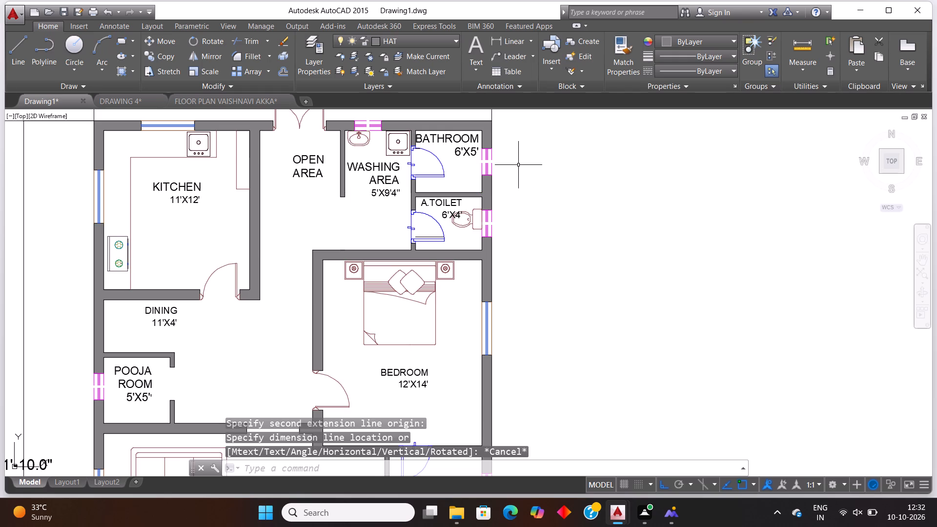
Review the whole floor plan together with its outside dimensions.
scroll(518, 165, down, 2)
scroll(477, 190, up, 1)
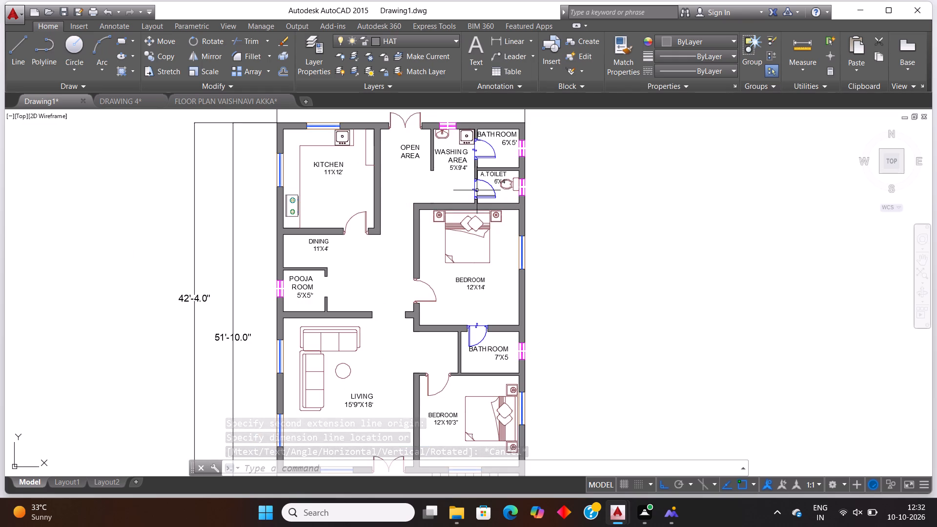
key(Escape)
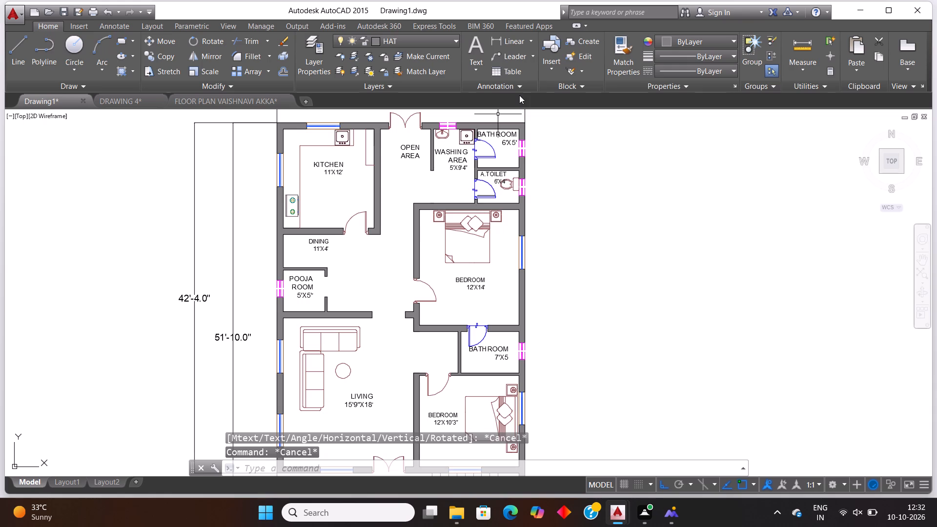
scroll(519, 226, down, 1)
scroll(570, 224, down, 1)
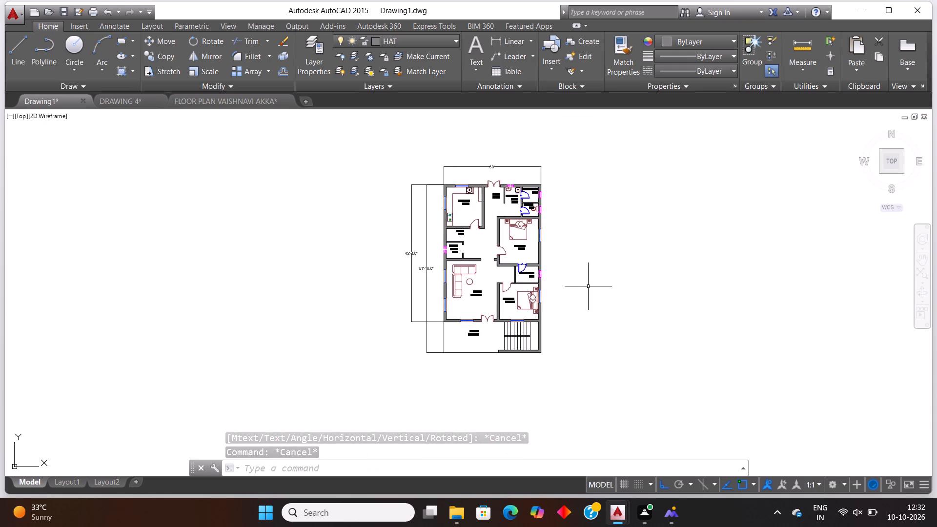
scroll(590, 285, up, 1)
scroll(604, 247, down, 1)
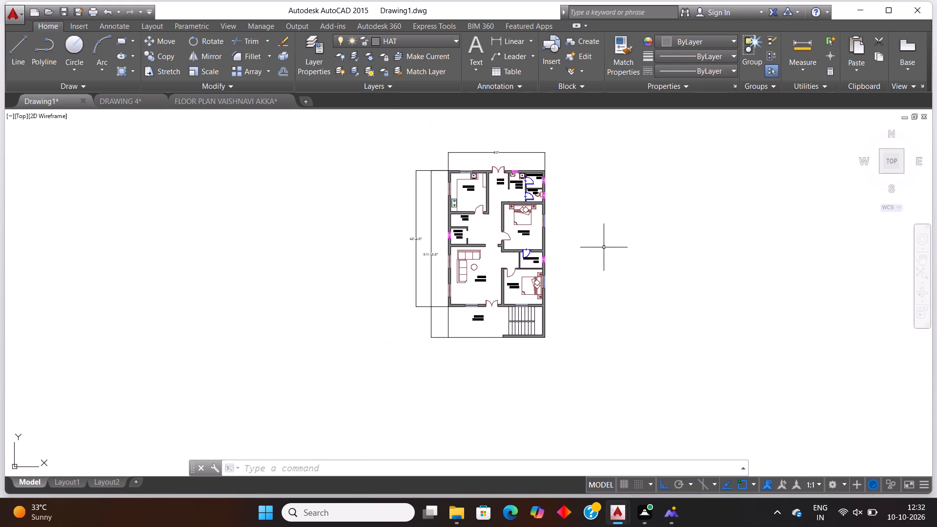
scroll(624, 190, up, 1)
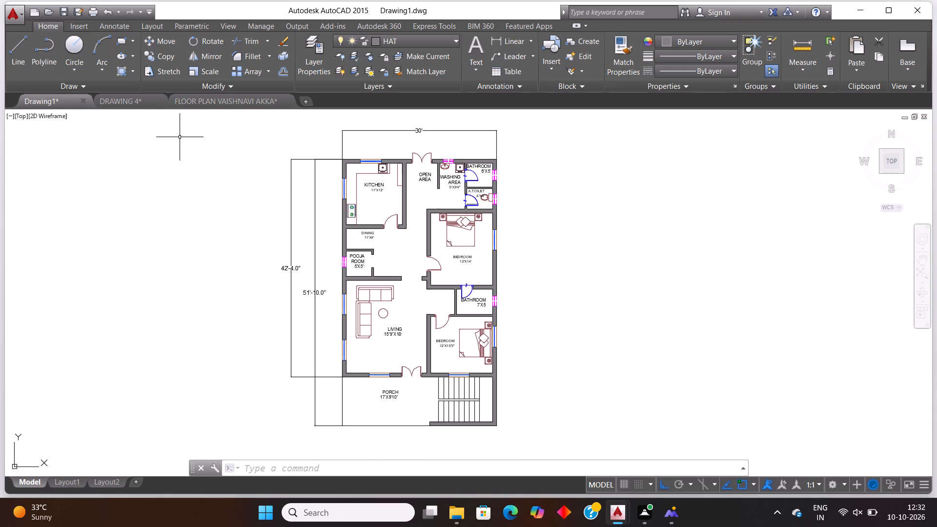
Switch to the open FLOOR PLAN drawing, save it and close it.
click(257, 102)
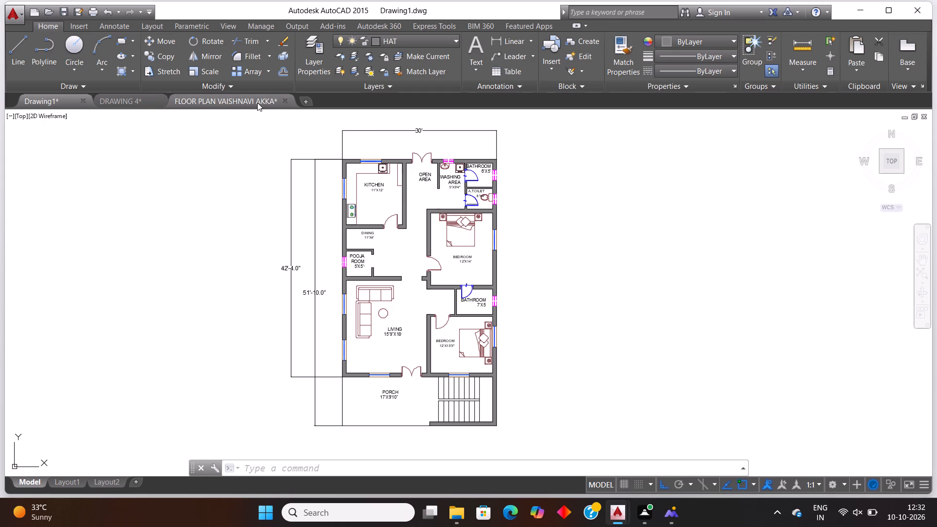
key(ctrl+s)
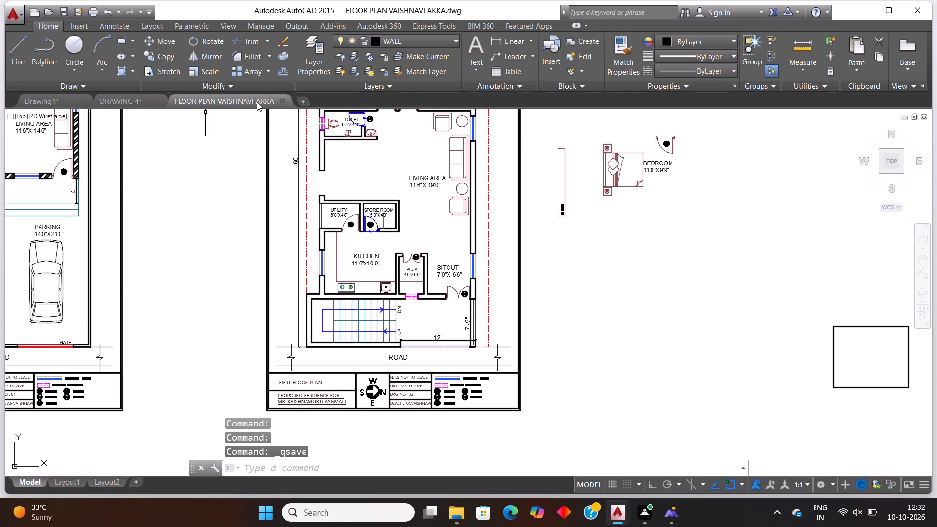
click(282, 97)
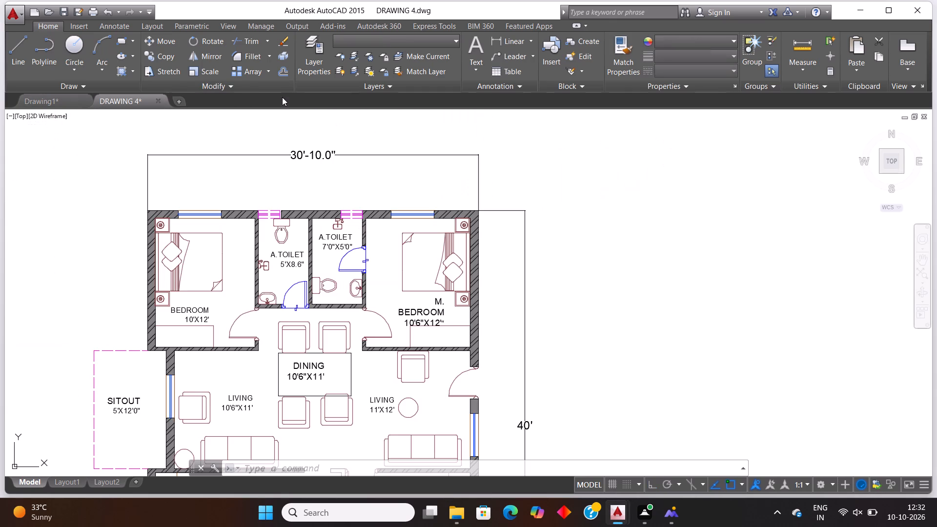
Look over the DRAWING 4 plan, save it and close the drawing.
scroll(304, 202, down, 1)
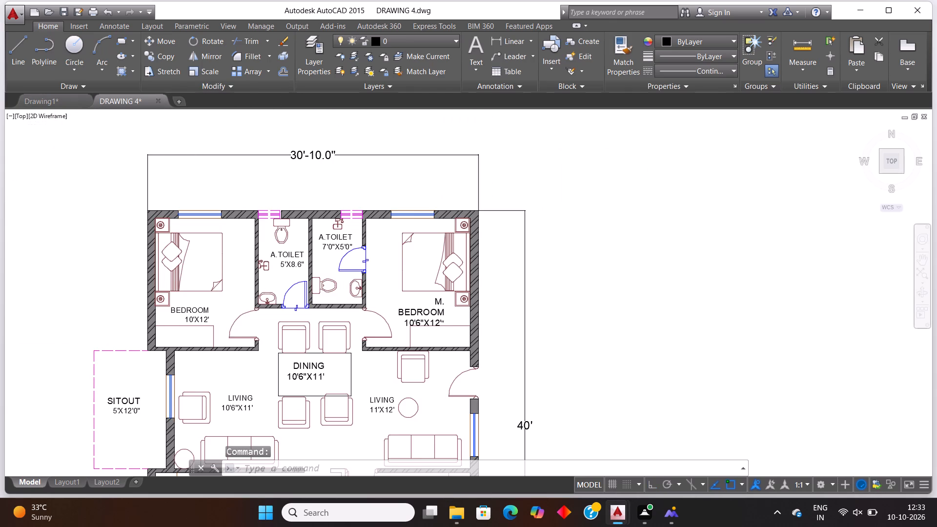
scroll(316, 220, down, 2)
scroll(292, 257, up, 2)
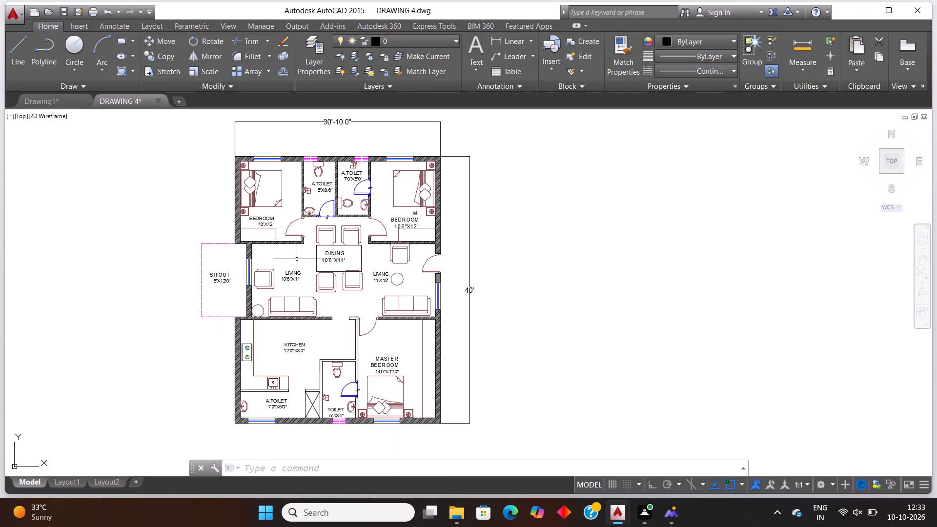
key(ctrl+s)
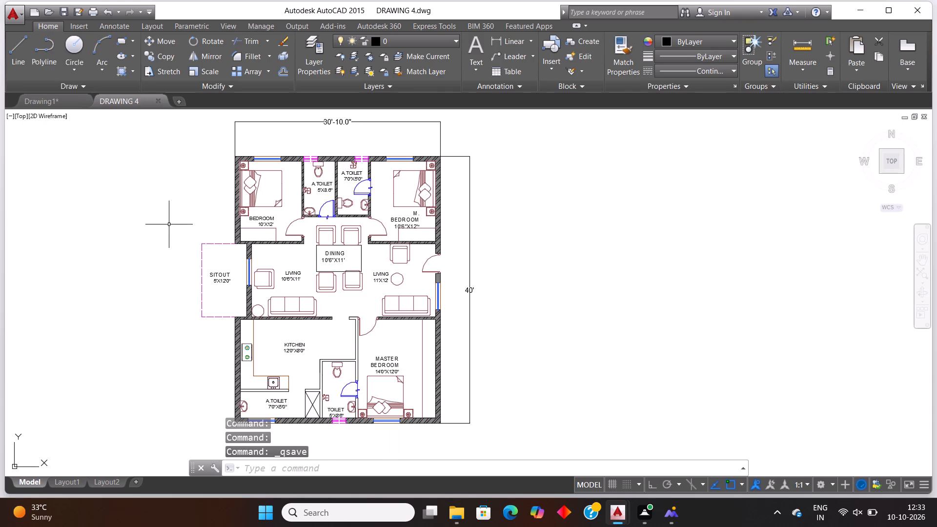
click(160, 101)
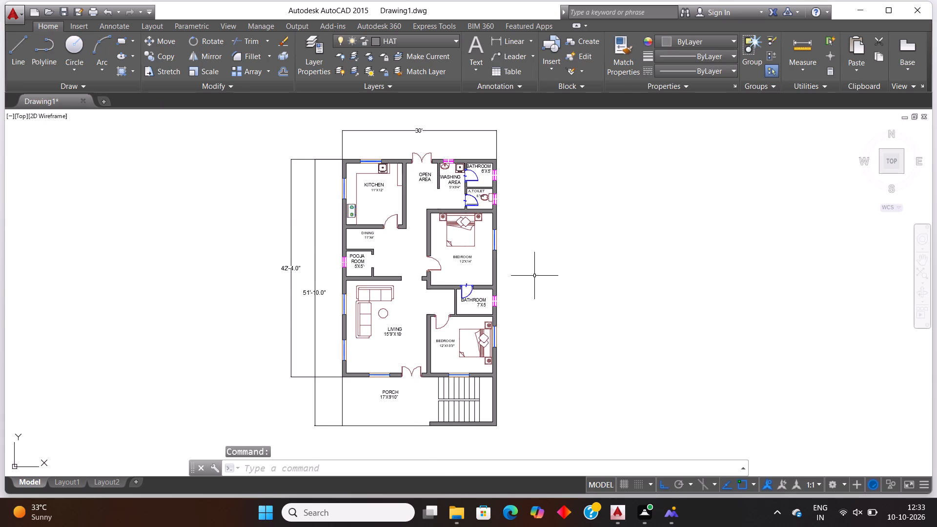
Save the drawing as DRAWING 5 in the Desktop's fuji workspace folder, in AutoCAD 2013 Drawing (*.dwg) format.
scroll(534, 276, up, 1)
key(ctrl+s)
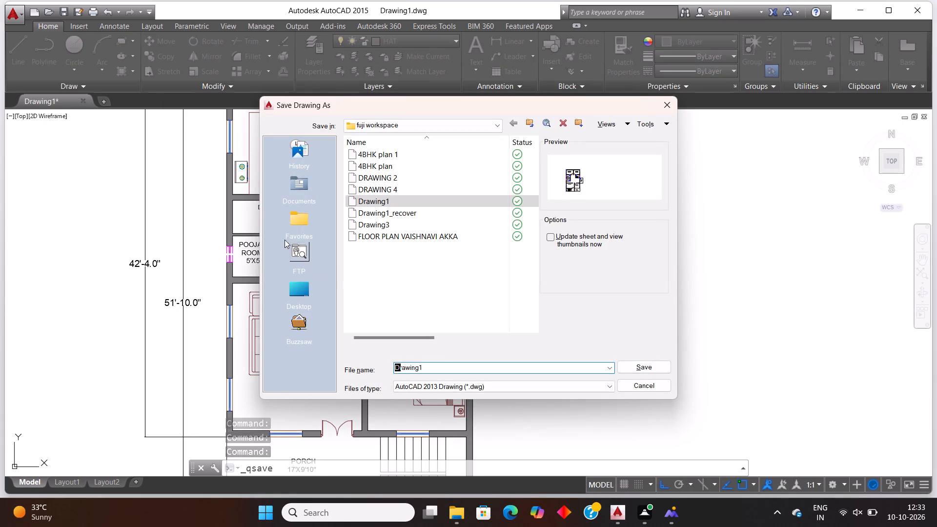
click(294, 286)
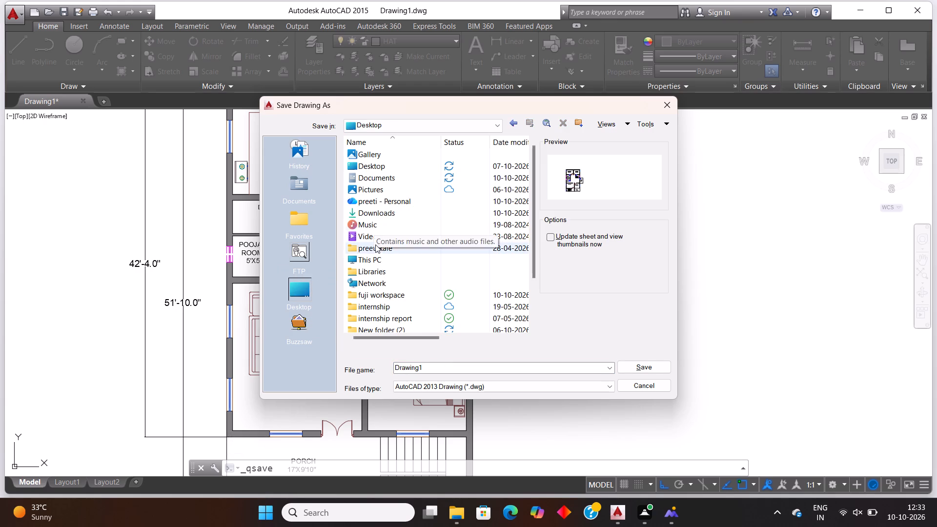
double_click(377, 291)
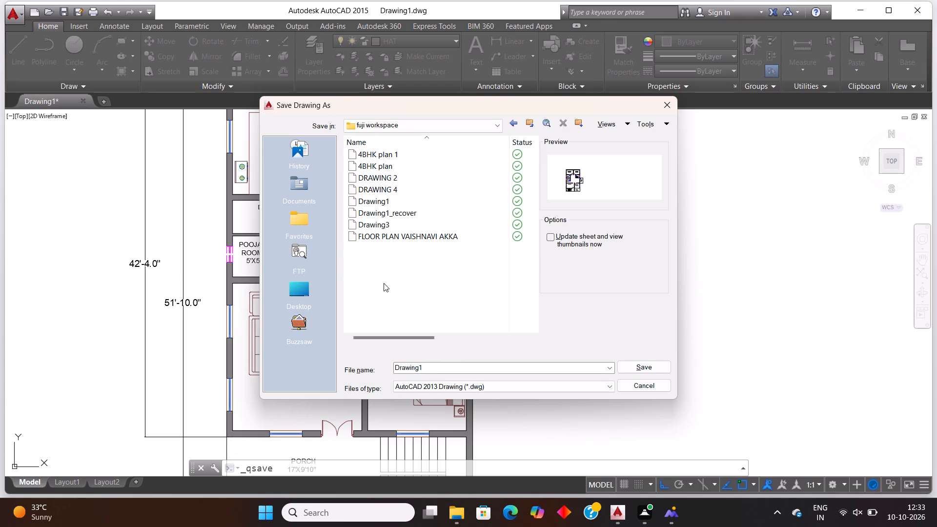
click(431, 368)
key(BackSpace)
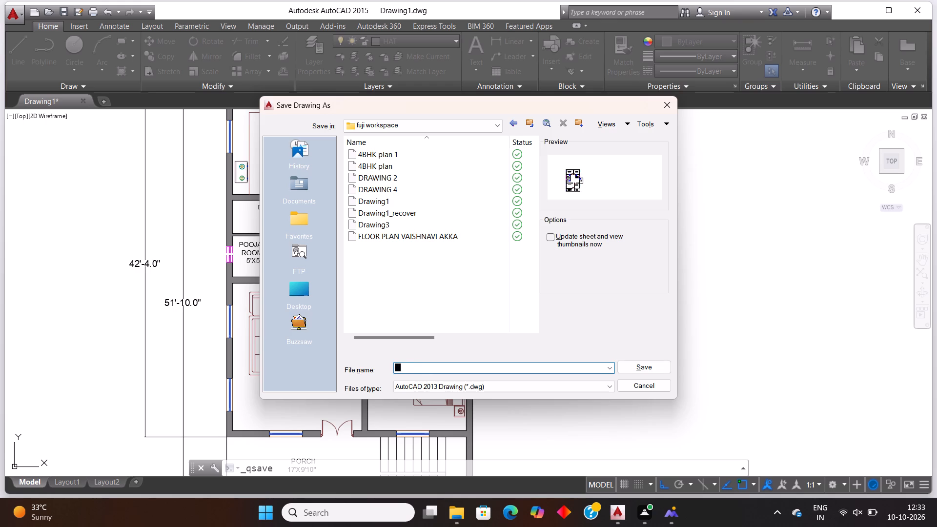
text(DRAWING)
key(space)
key(5)
key(space)
click(607, 388)
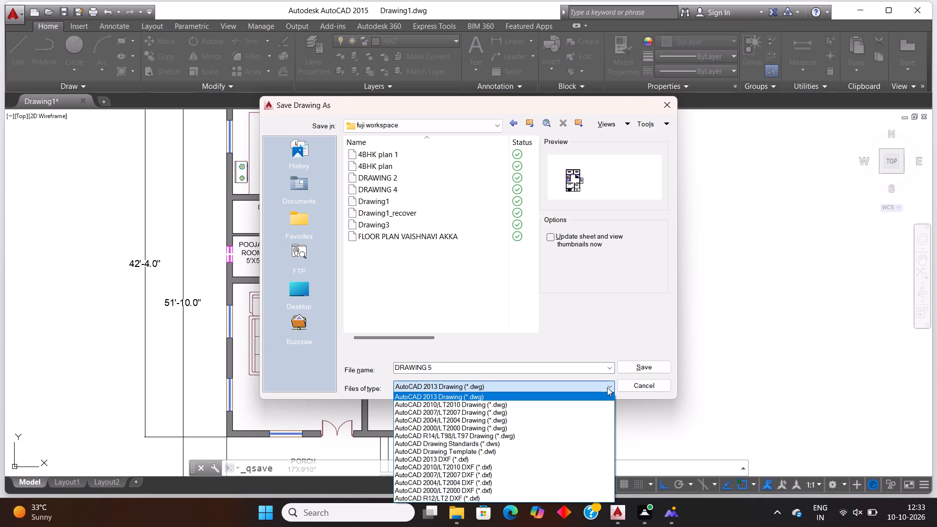
click(503, 388)
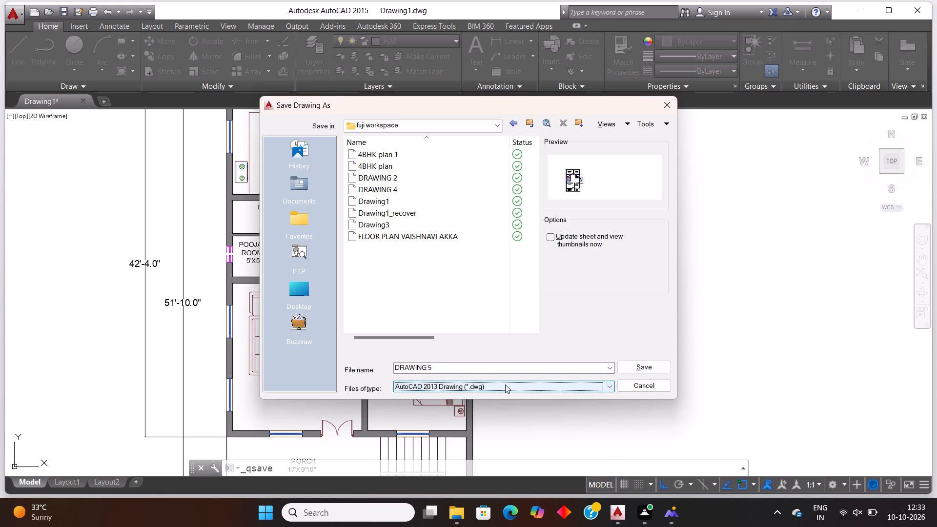
click(631, 365)
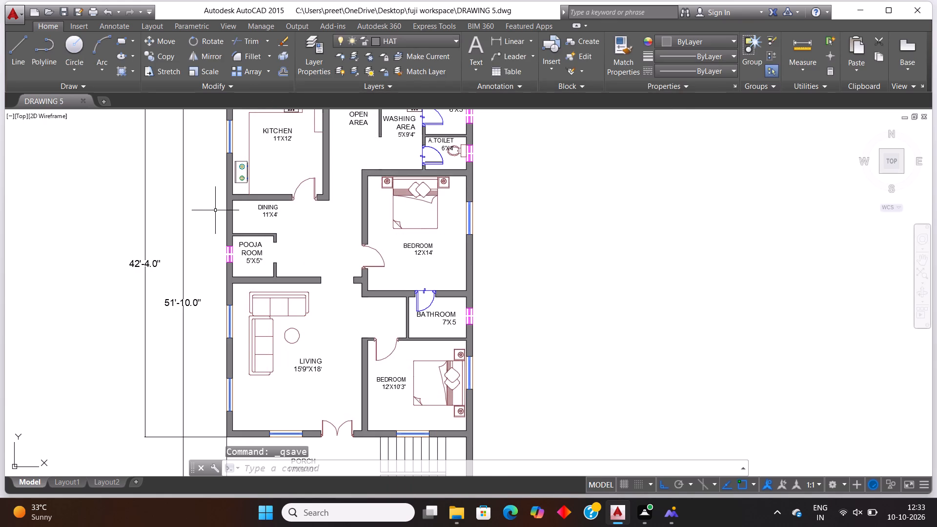
Look over the saved floor plan, examining the room layout, room labels, porch, stairs and outside dimensions.
scroll(324, 286, down, 1)
scroll(291, 321, down, 1)
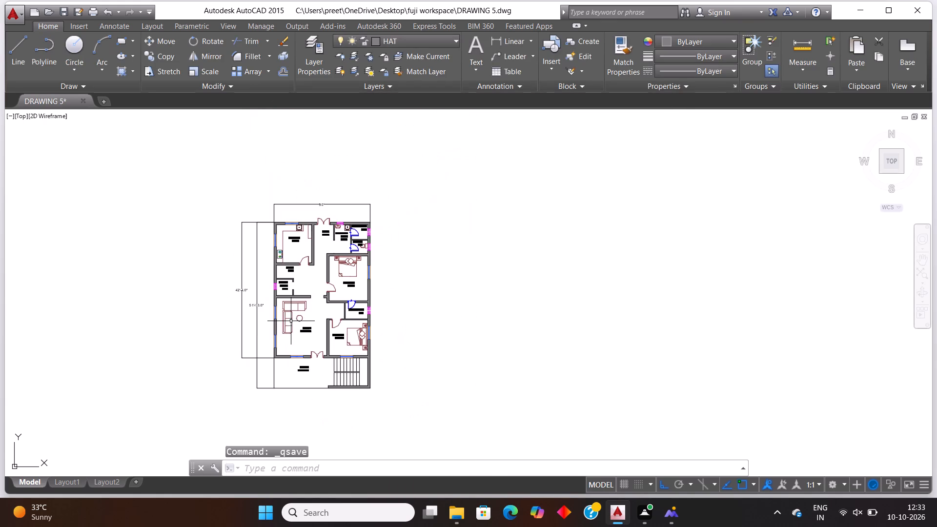
scroll(239, 329, up, 1)
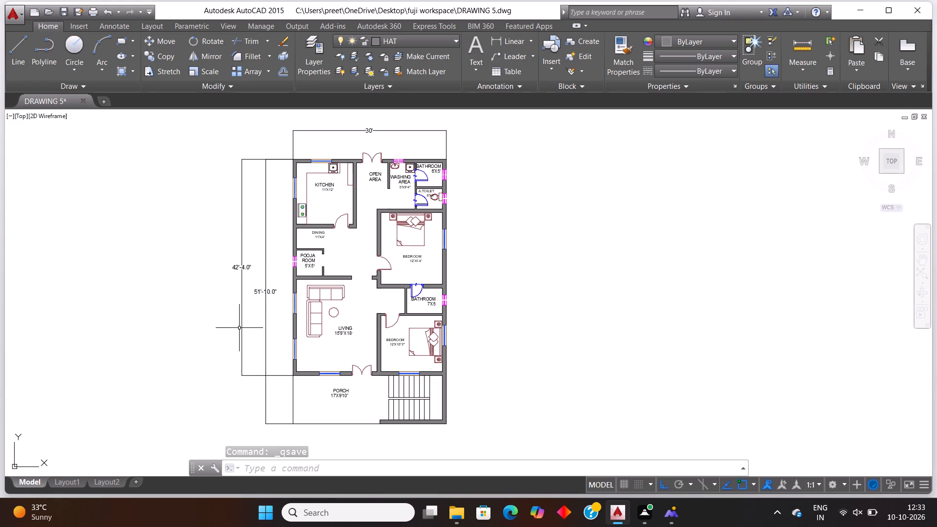
scroll(239, 328, up, 1)
scroll(239, 328, down, 1)
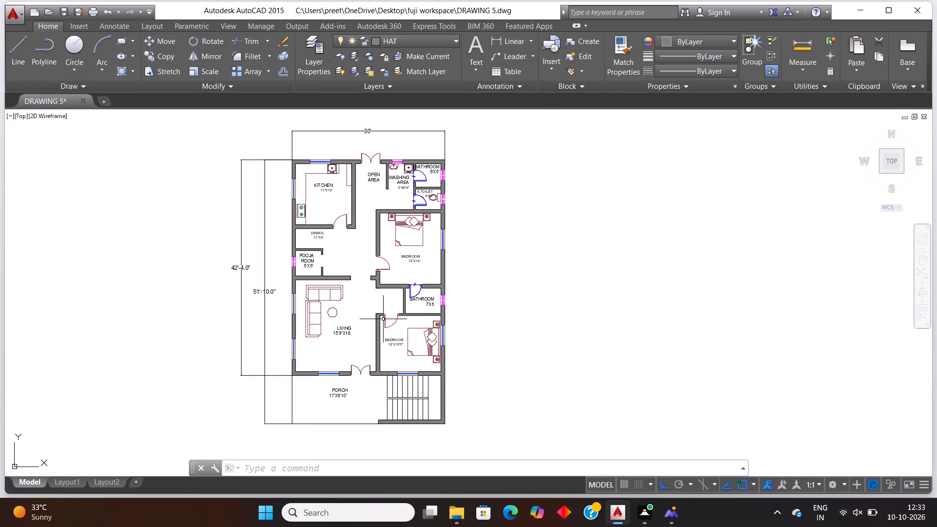
double_click(364, 341)
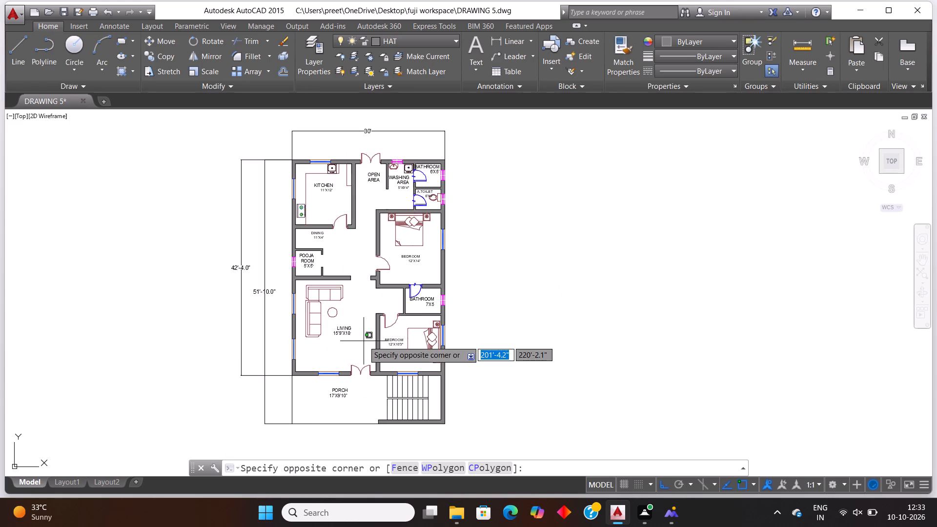
key(Escape)
key(Escape)
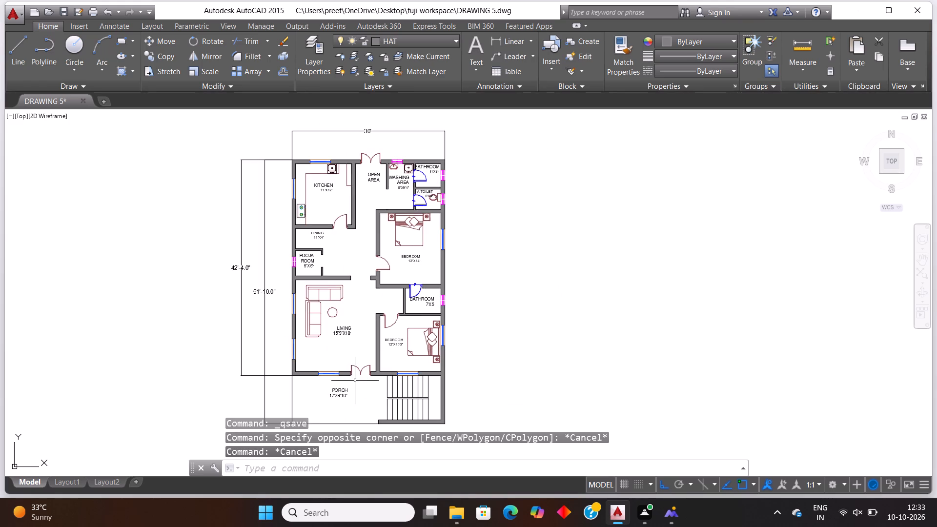
scroll(355, 381, down, 1)
scroll(369, 399, up, 2)
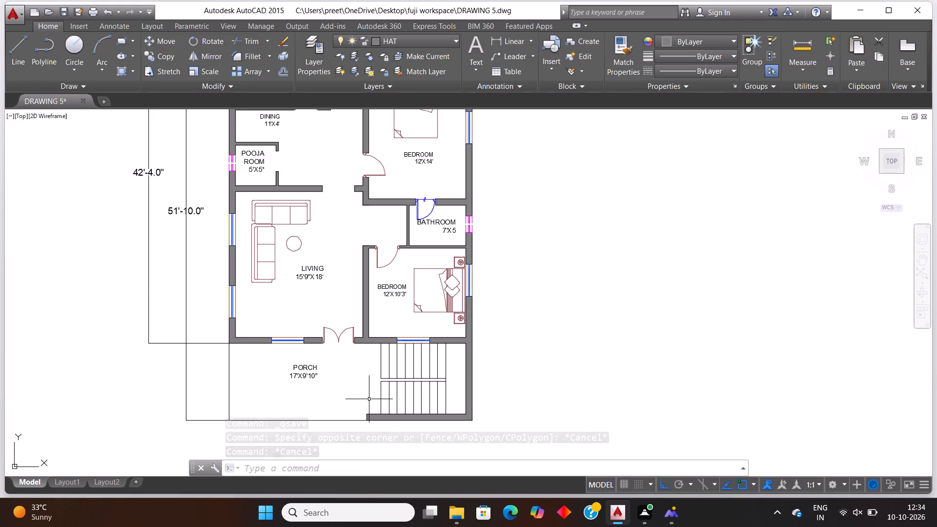
scroll(369, 399, up, 1)
scroll(369, 399, down, 2)
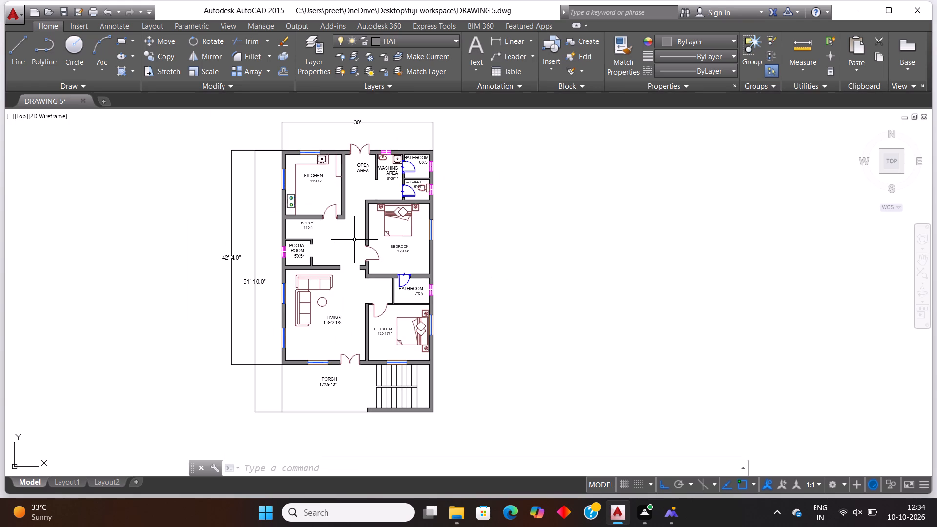
scroll(354, 240, up, 1)
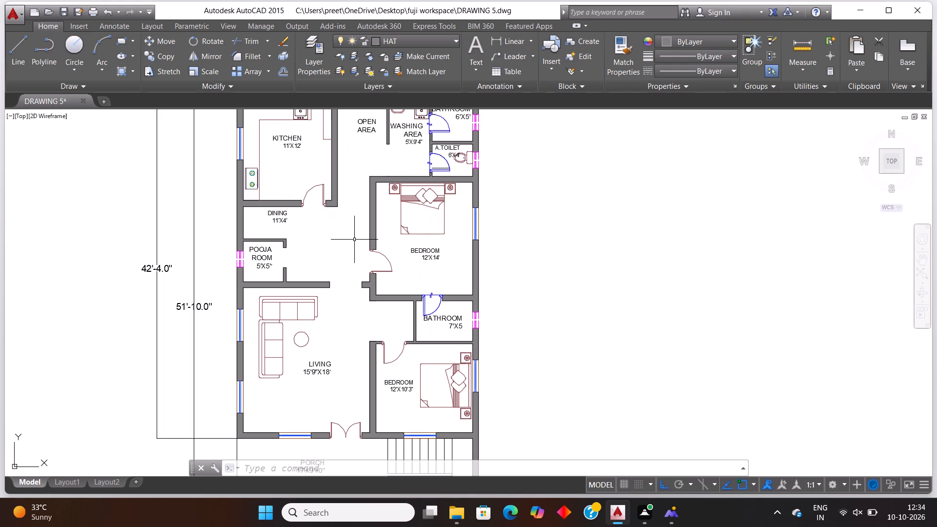
scroll(354, 240, down, 1)
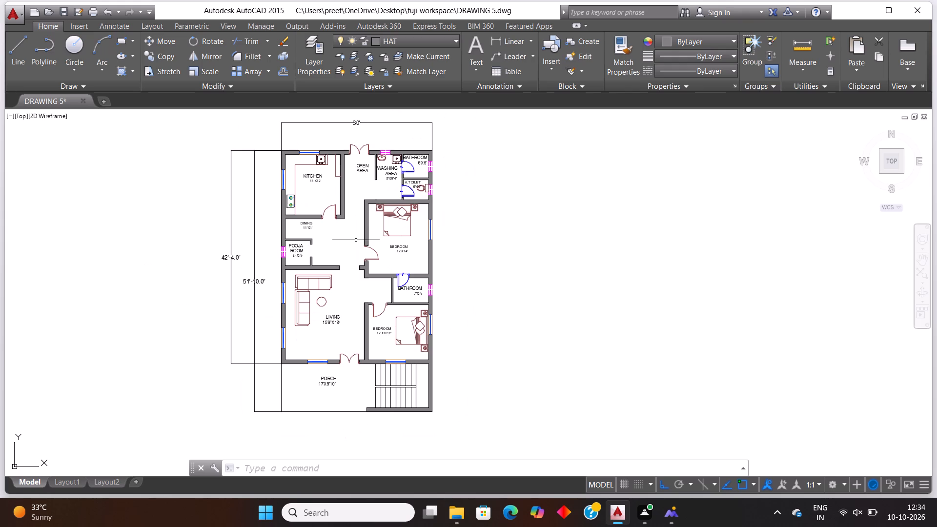
scroll(391, 242, down, 1)
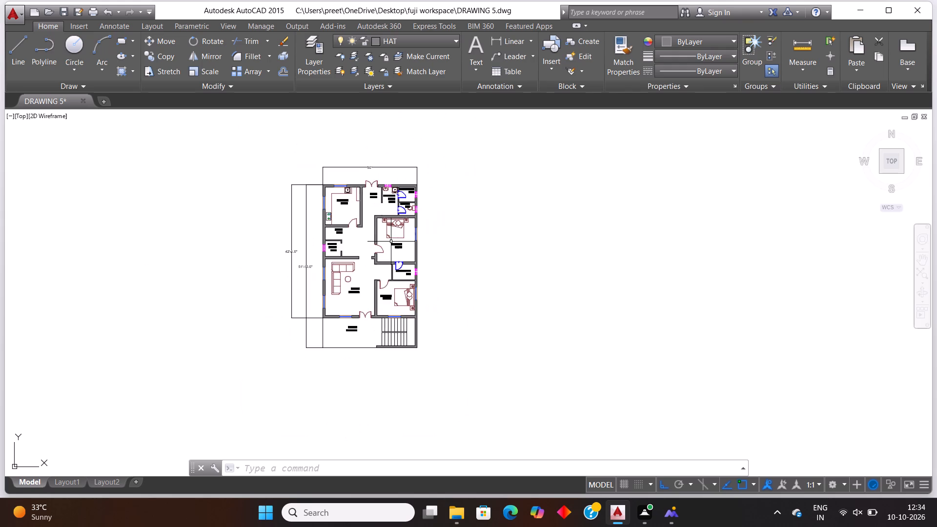
scroll(342, 223, up, 1)
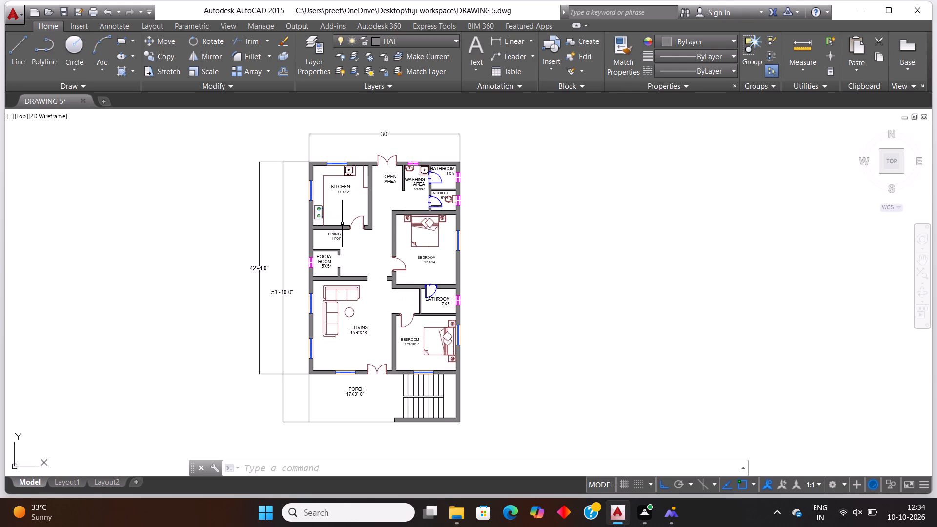
scroll(328, 249, down, 1)
scroll(353, 257, up, 1)
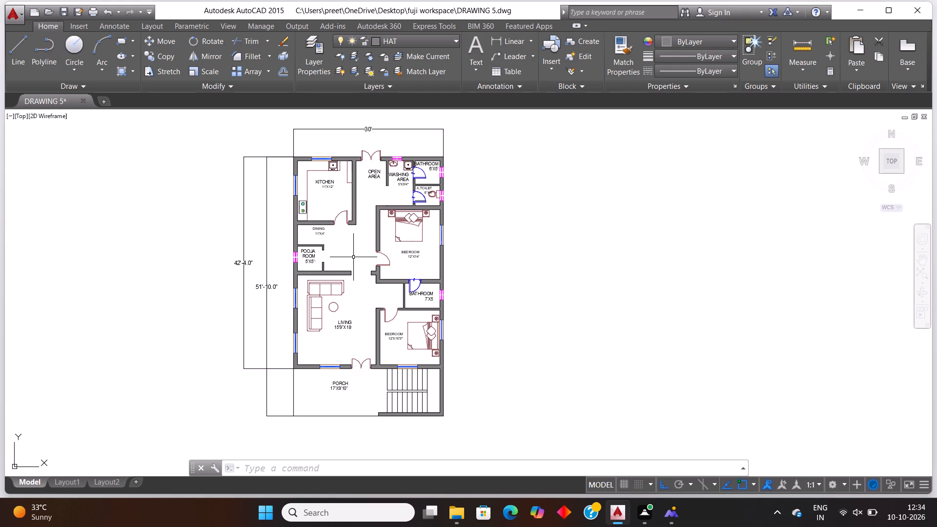
scroll(353, 257, down, 1)
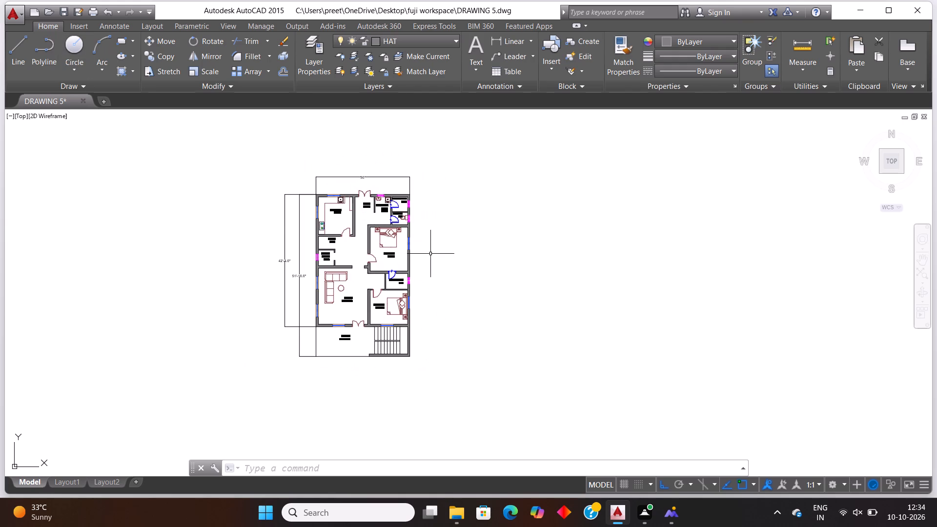
scroll(430, 253, up, 1)
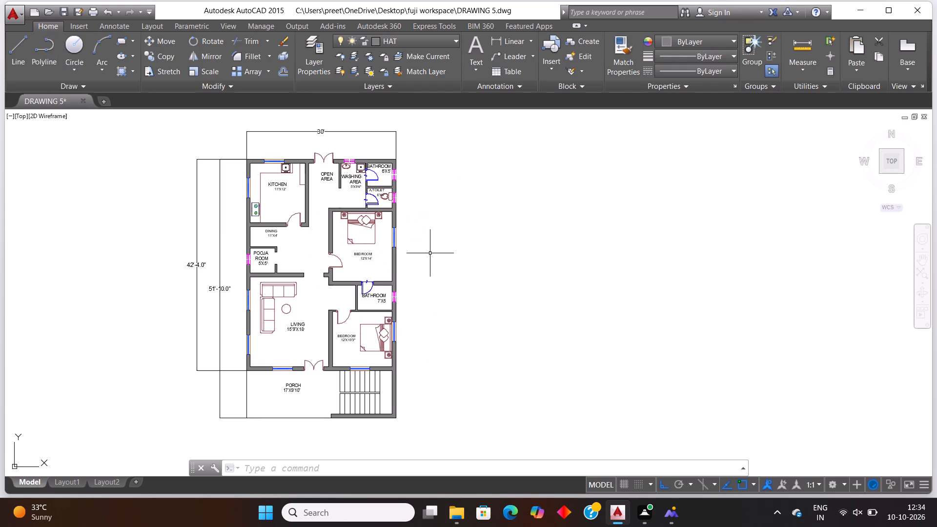
scroll(362, 256, up, 1)
scroll(362, 256, down, 1)
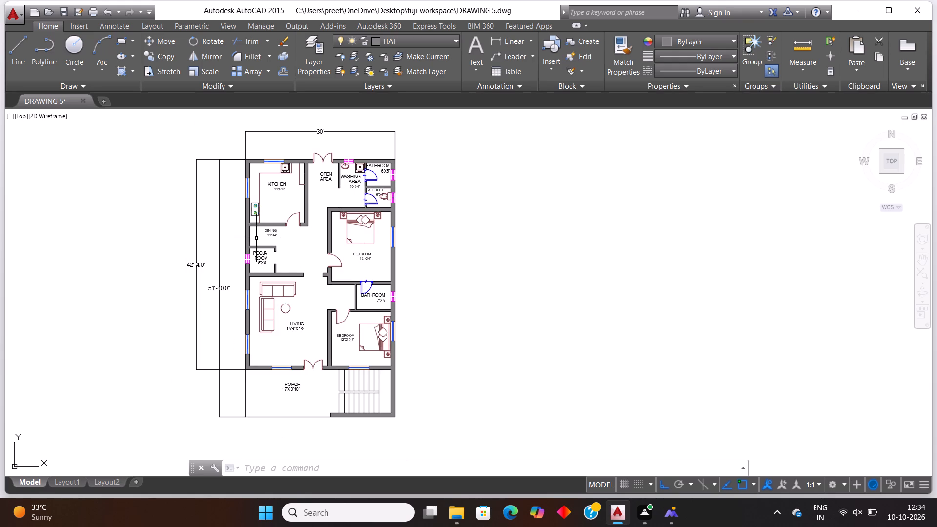
scroll(257, 236, up, 1)
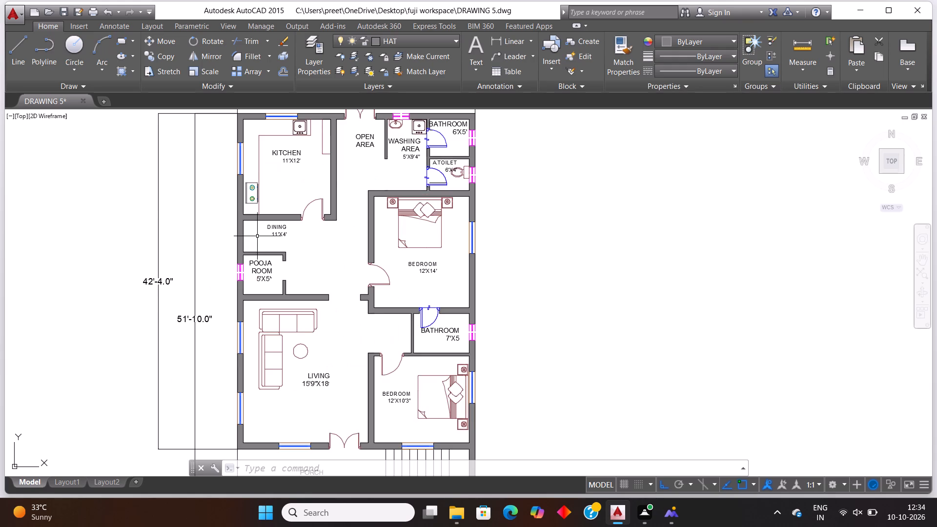
scroll(257, 236, down, 1)
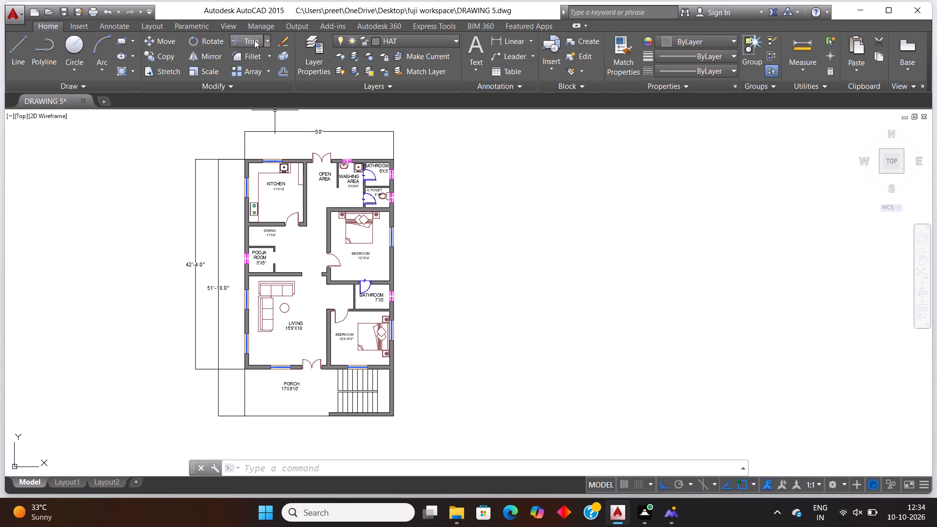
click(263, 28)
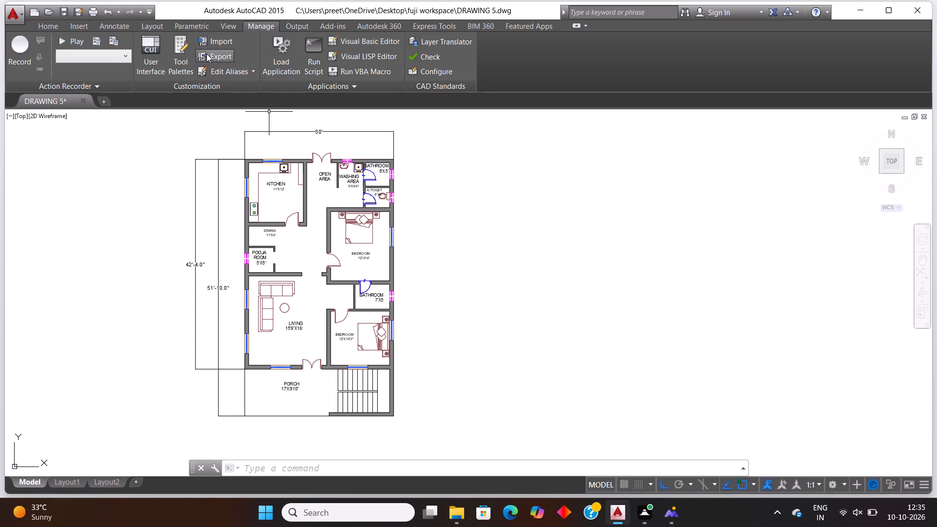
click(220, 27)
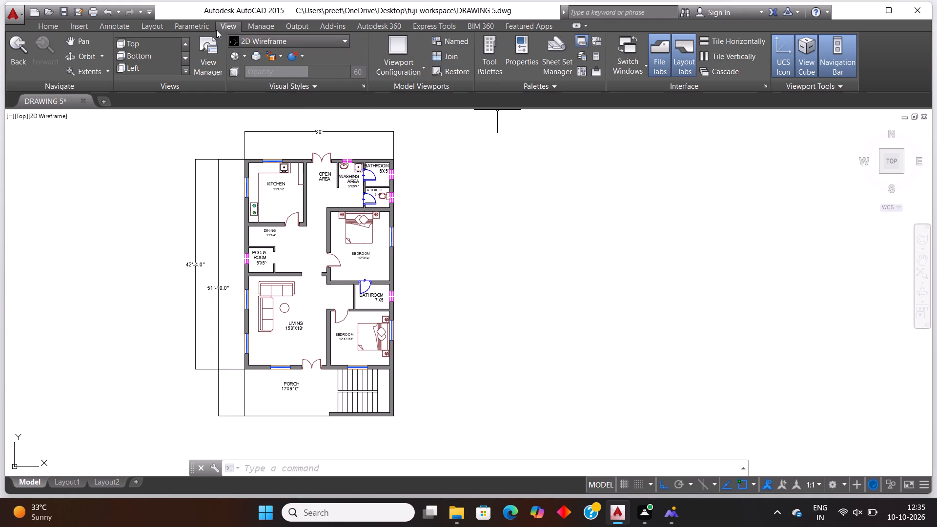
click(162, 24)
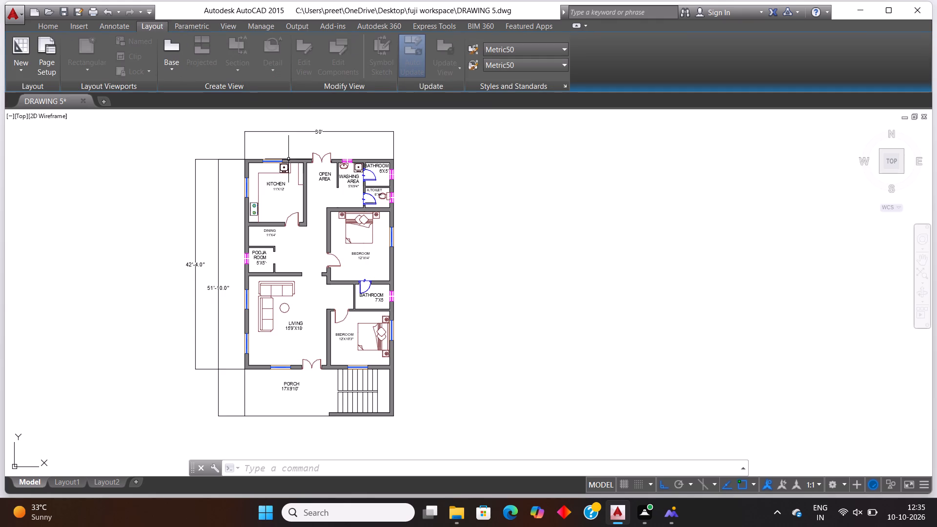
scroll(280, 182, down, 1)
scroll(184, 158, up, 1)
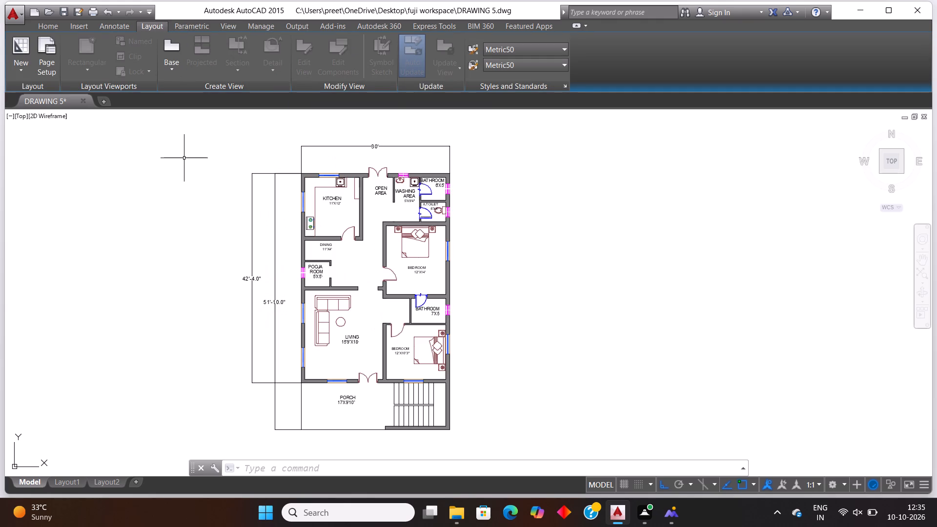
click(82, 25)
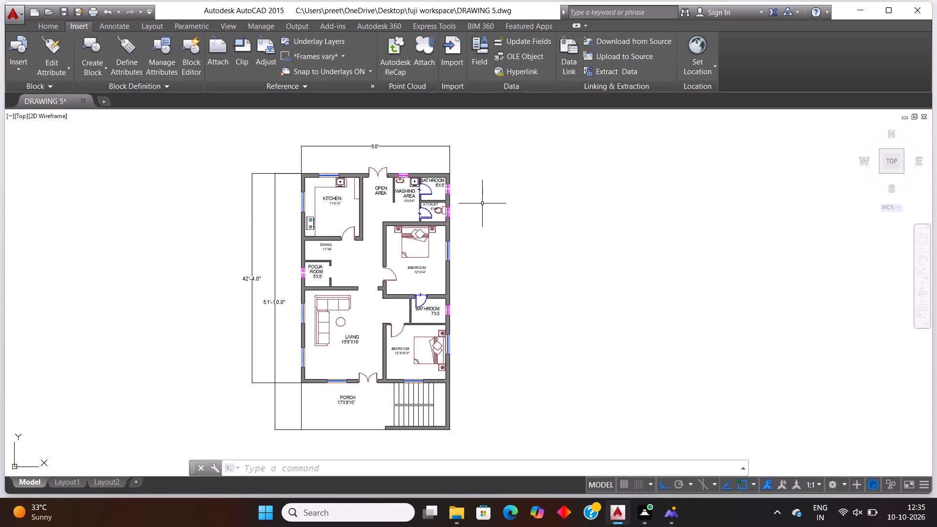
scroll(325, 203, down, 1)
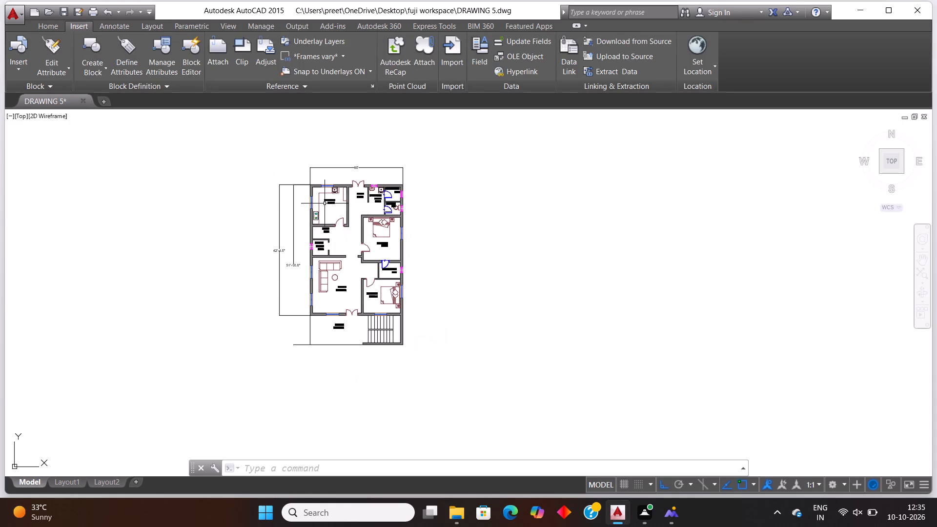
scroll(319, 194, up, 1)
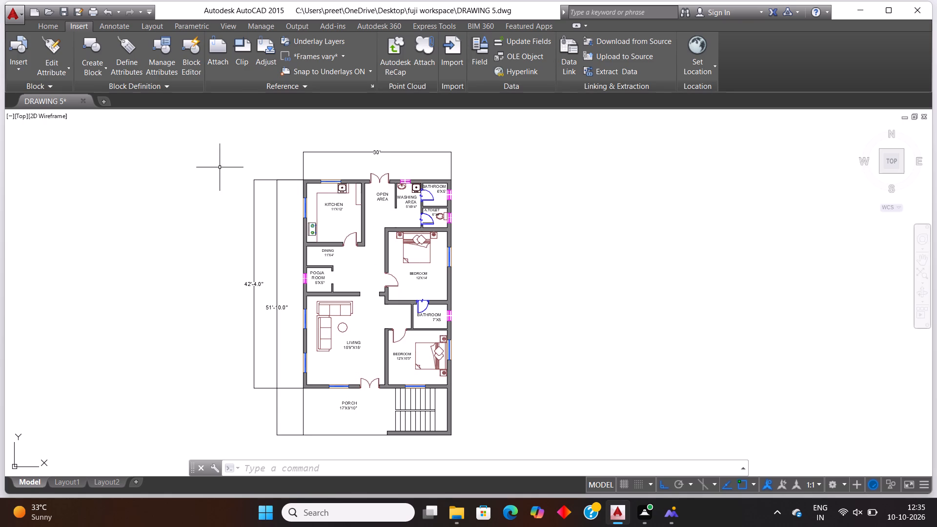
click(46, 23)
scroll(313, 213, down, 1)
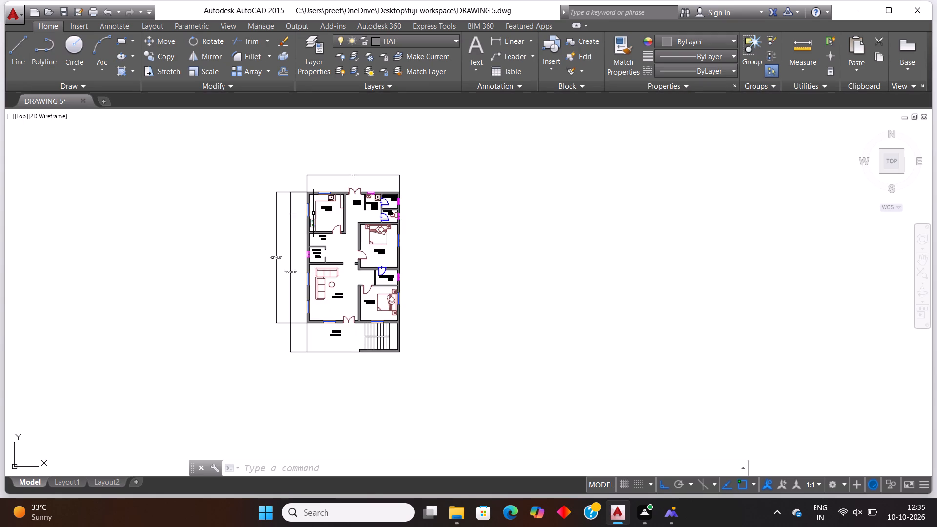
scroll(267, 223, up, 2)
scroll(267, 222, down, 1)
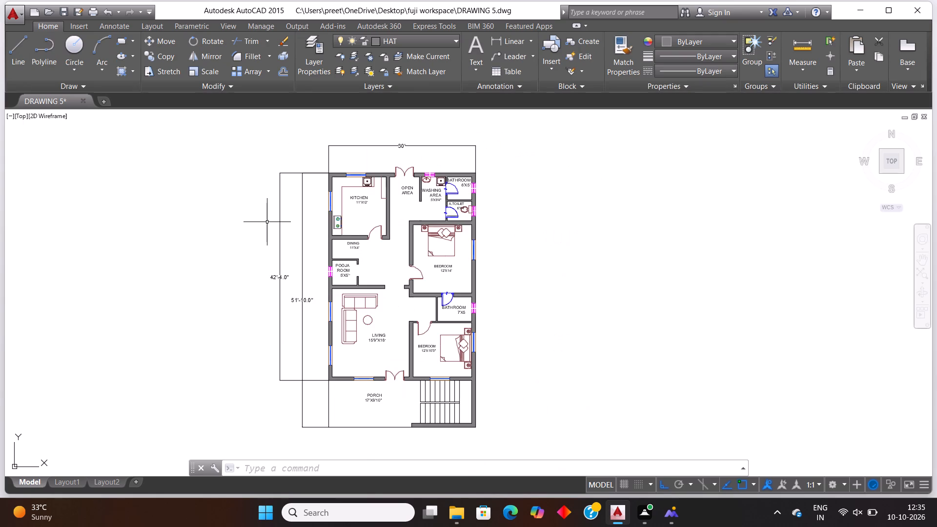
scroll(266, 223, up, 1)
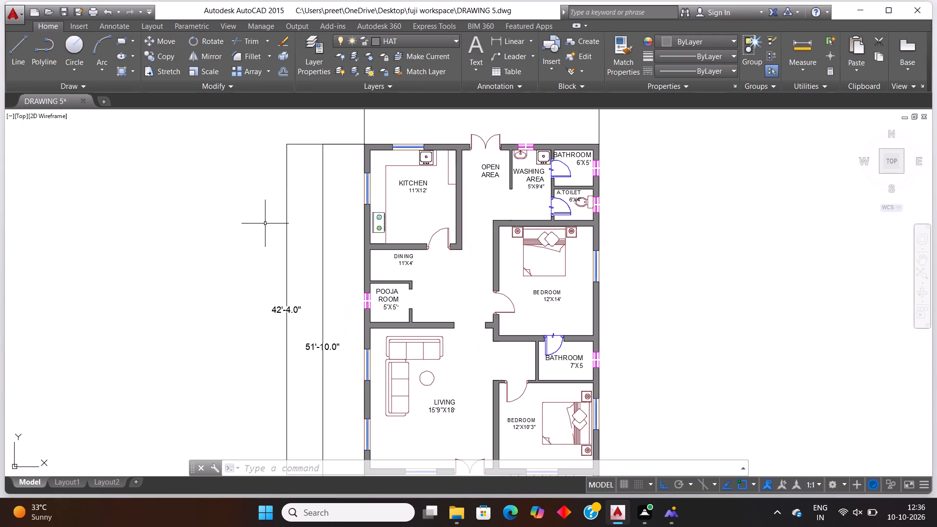
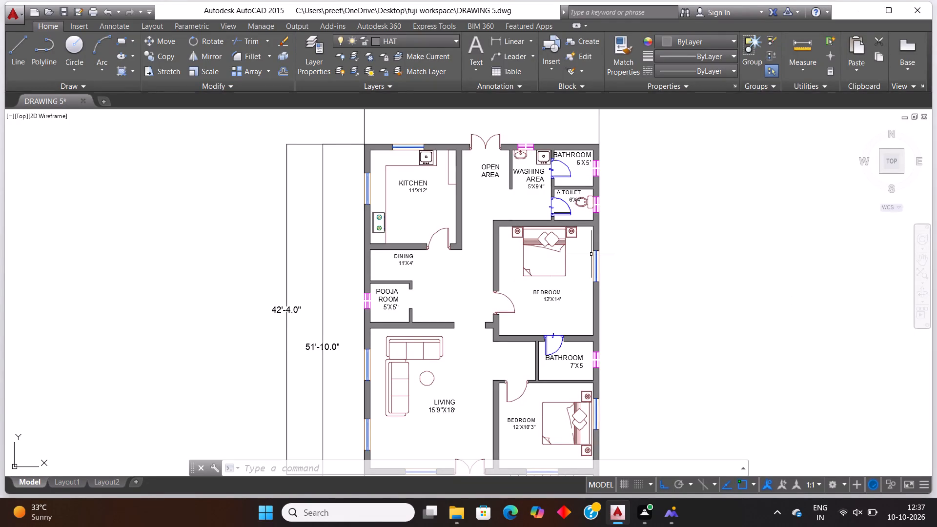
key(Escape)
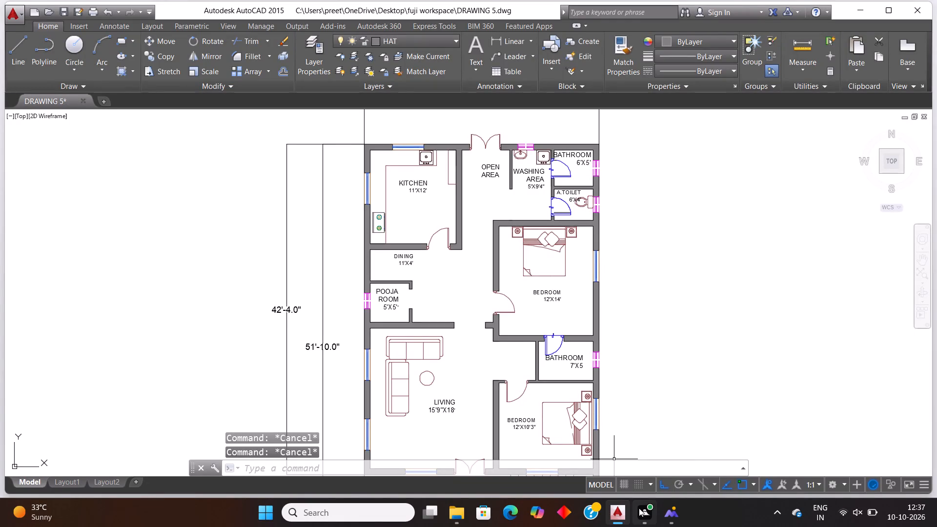
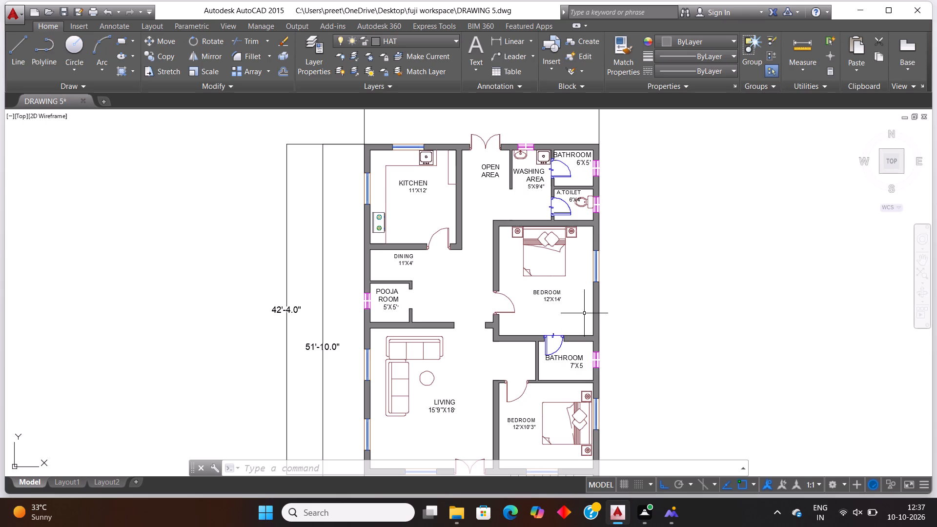
Save the finished floor plan drawing.
key(ctrl+s)
key(ctrl+s)
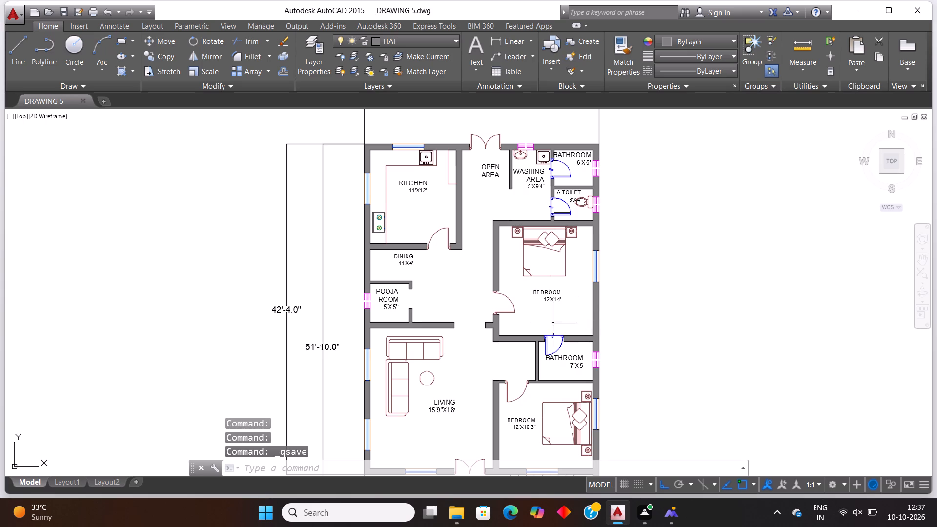
Turn off command logging with LOGFILEOFF and save the drawing again.
click(294, 471)
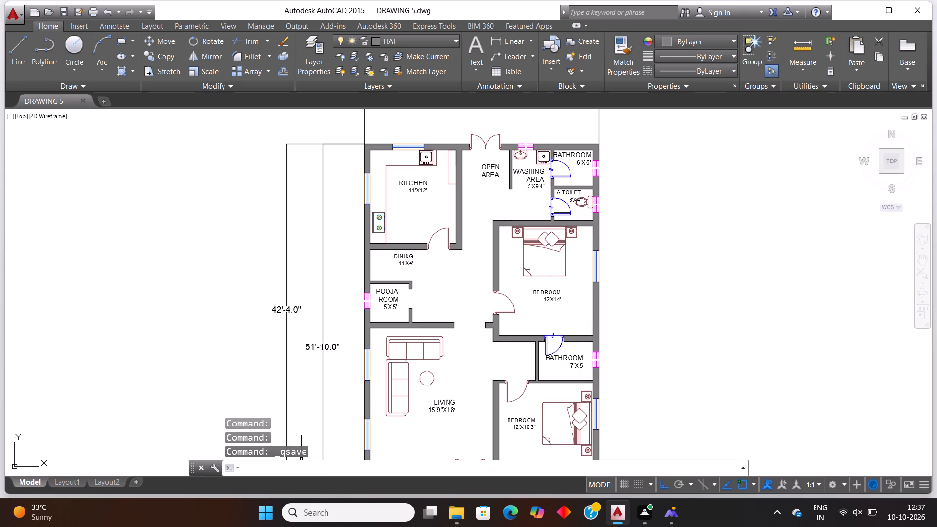
text(LOG)
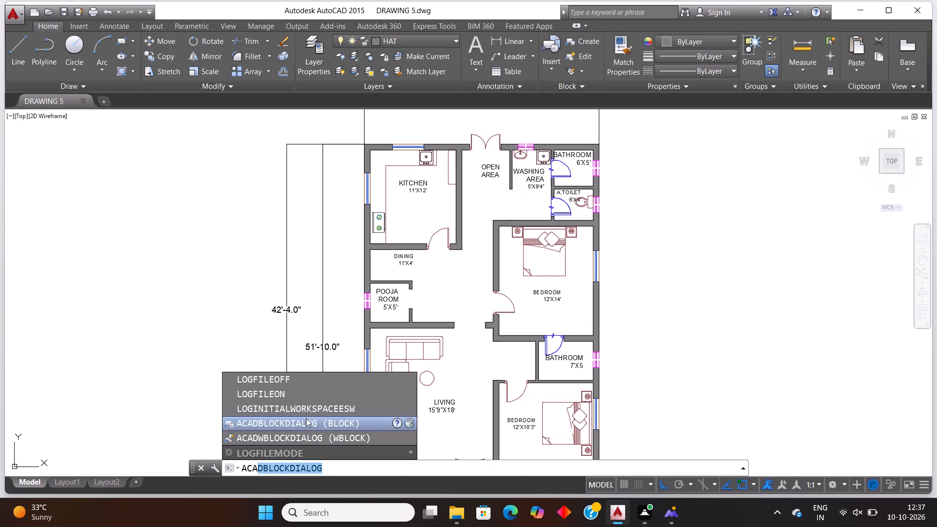
click(305, 381)
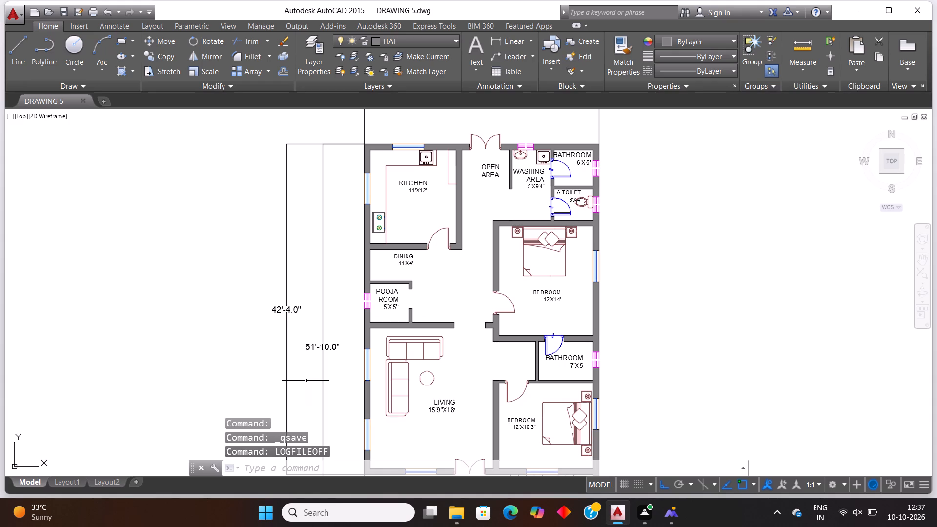
key(ctrl+s)
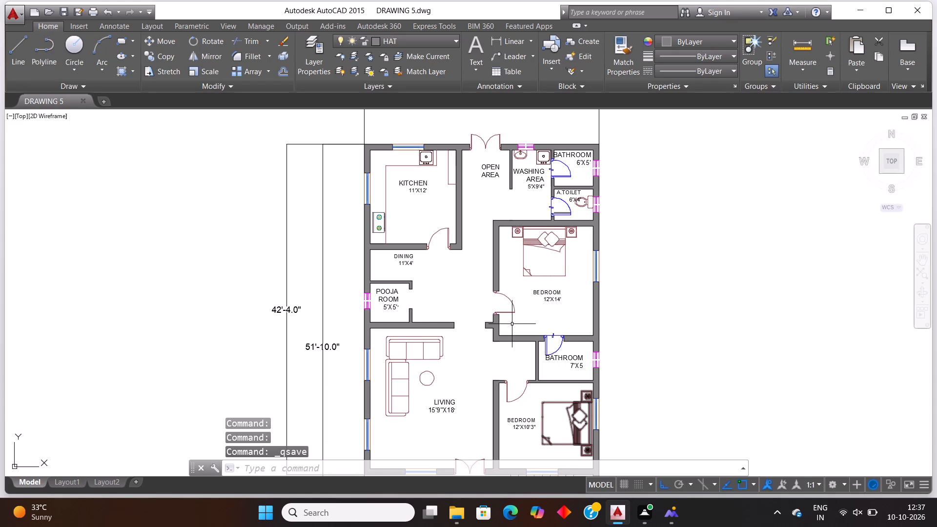
Start a plot of the drawing with Microsoft Print to PDF as the plotter and the plot centred on the paper.
scroll(537, 382, down, 1)
scroll(587, 389, down, 1)
scroll(590, 402, up, 1)
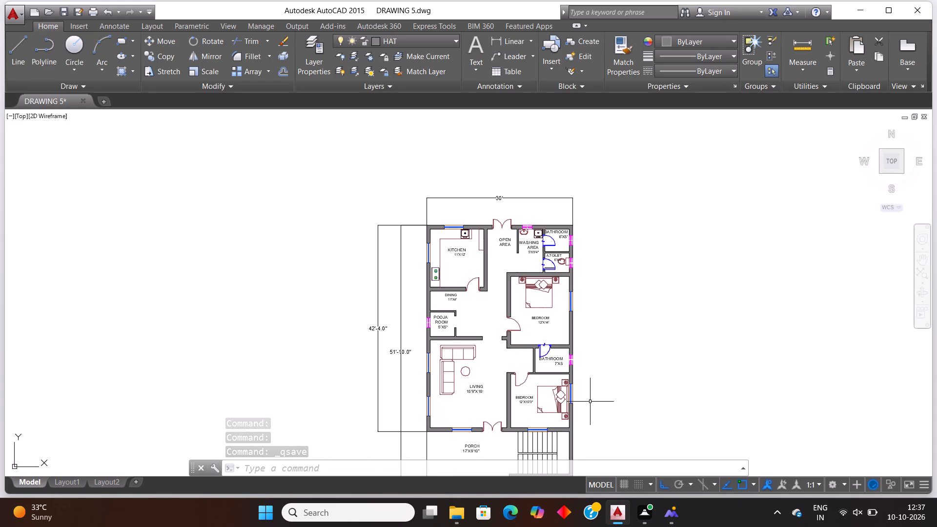
key(ctrl+p)
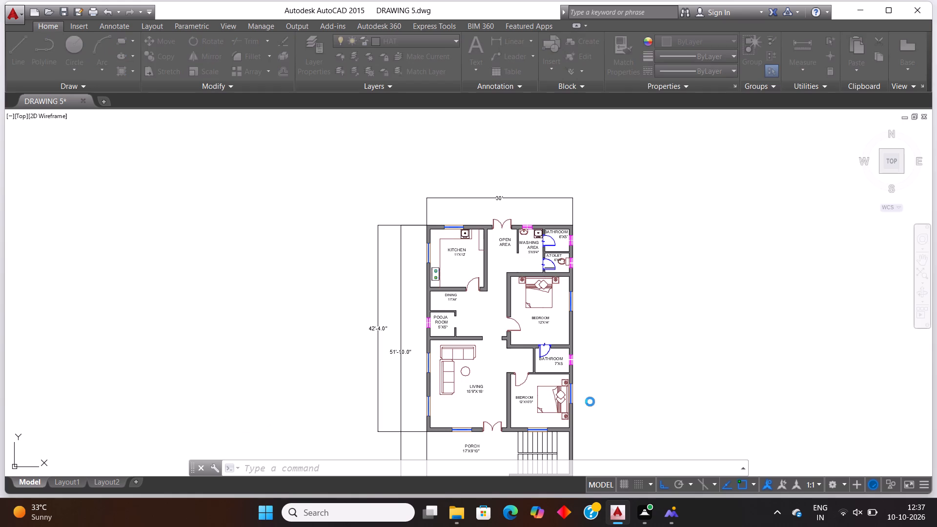
click(462, 166)
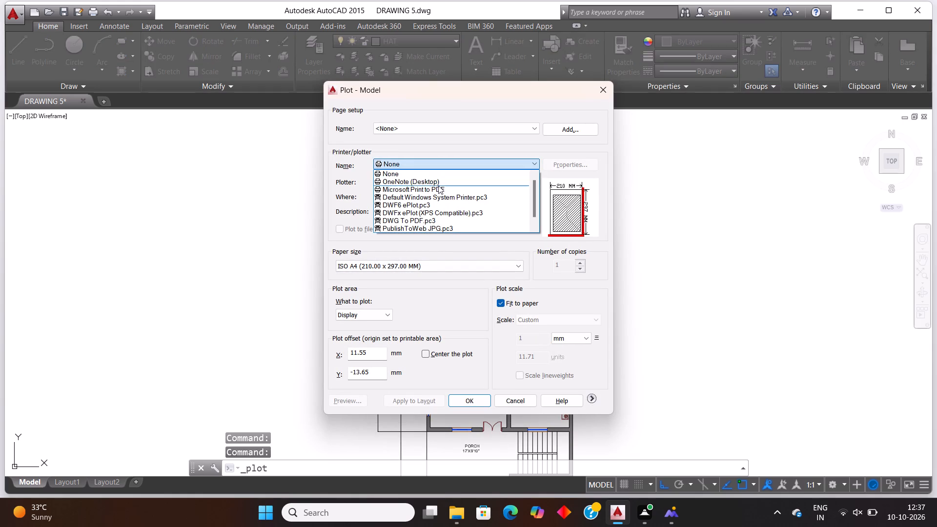
click(439, 190)
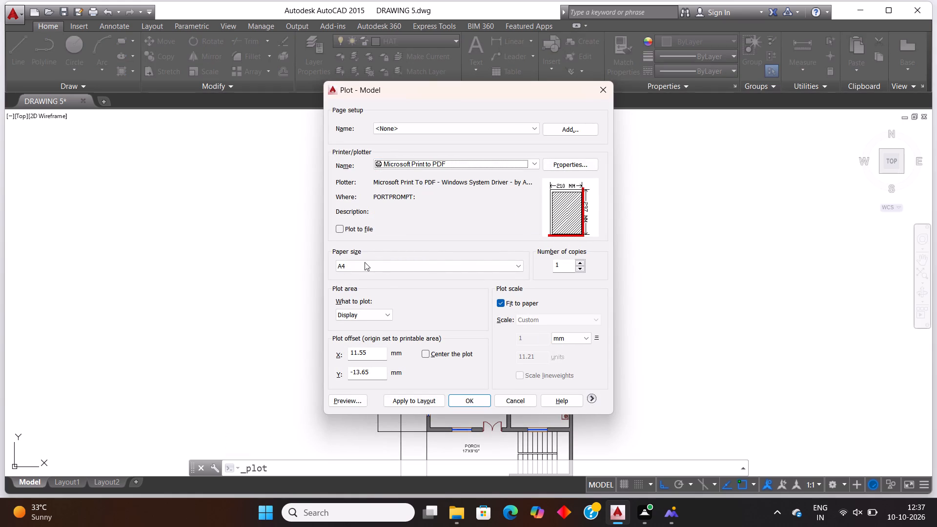
click(384, 317)
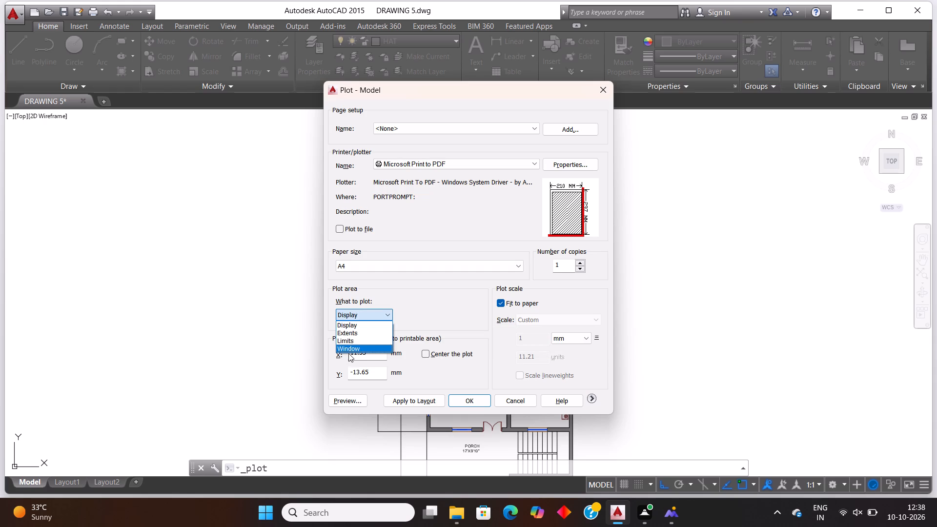
click(426, 355)
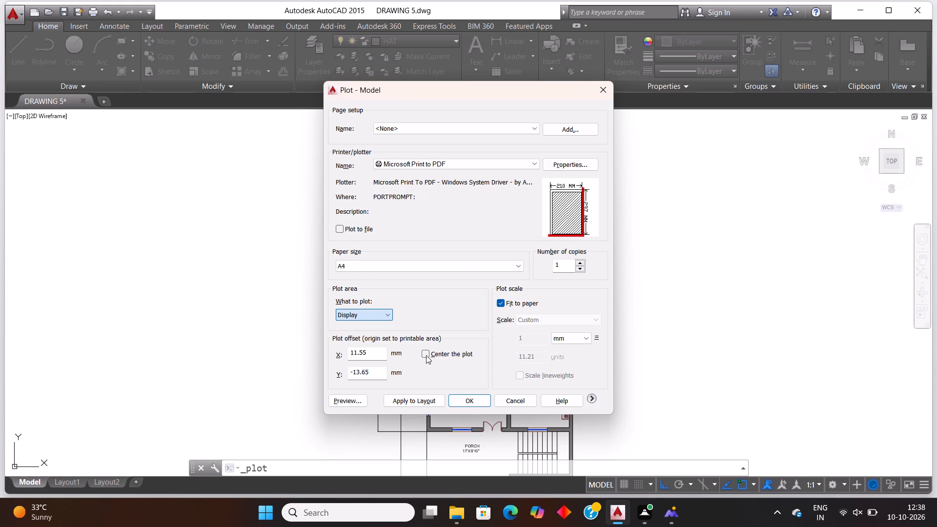
click(426, 355)
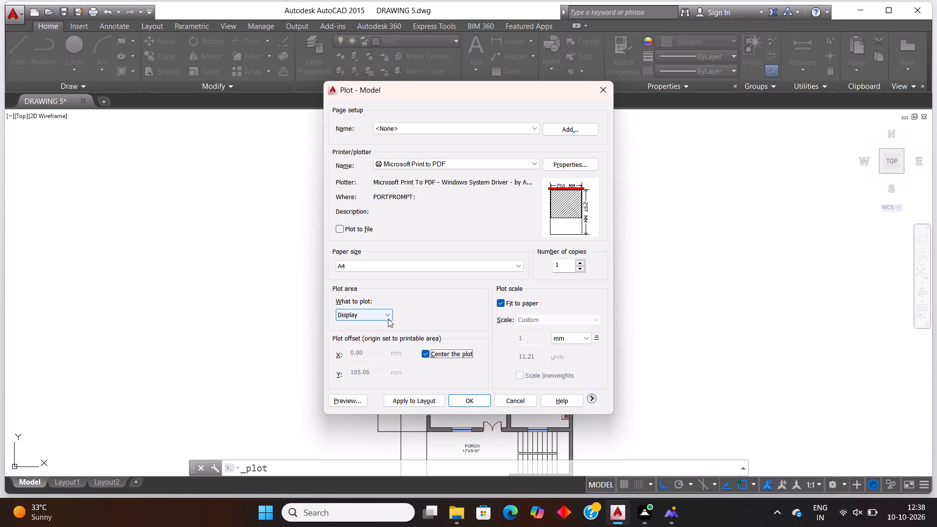
Set the plot area to a window enclosing the whole floor plan, including its outer dimension lines and the porch.
click(388, 319)
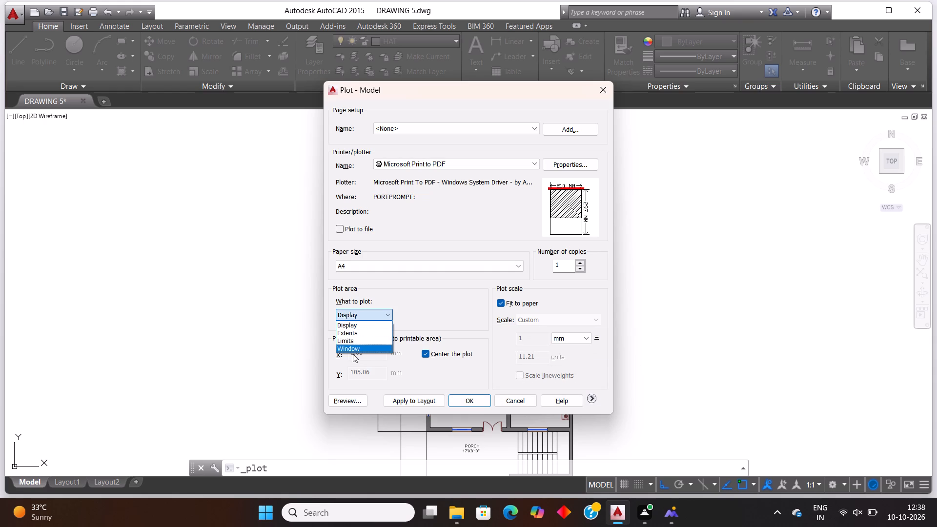
click(353, 352)
click(356, 349)
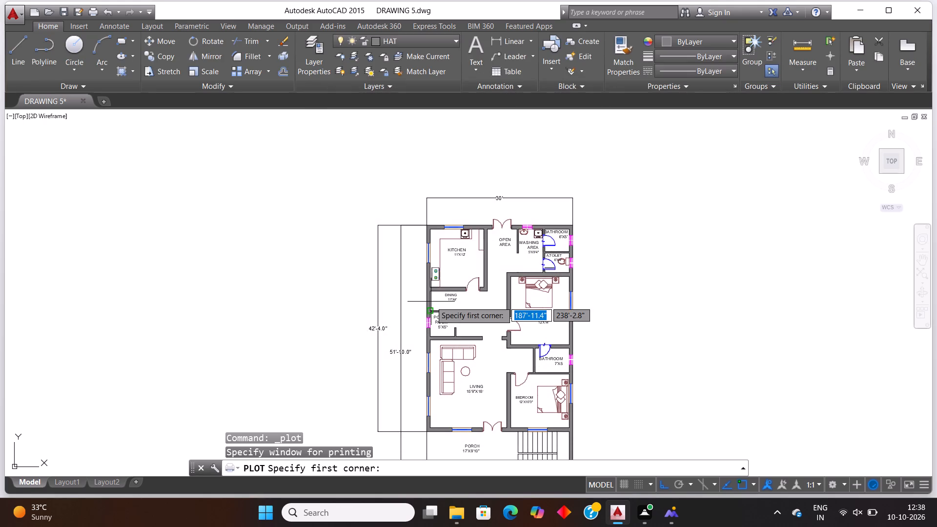
scroll(431, 302, down, 7)
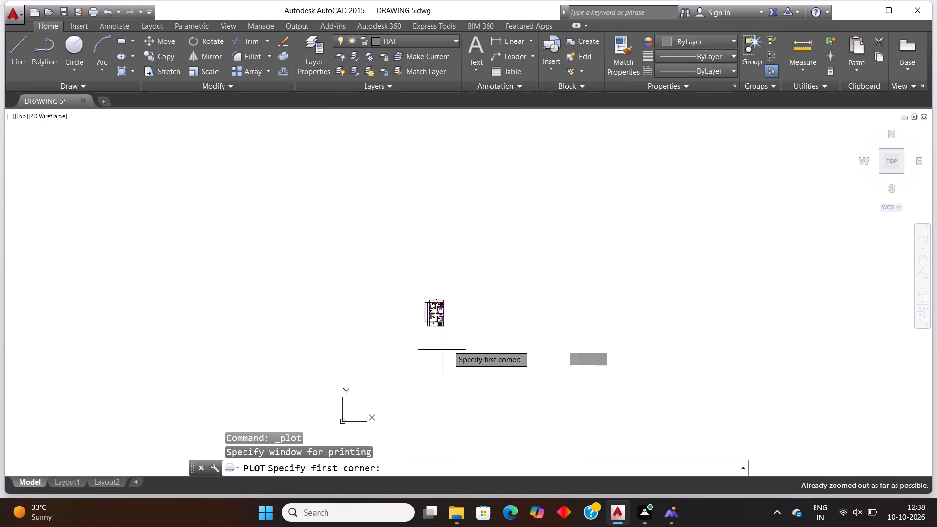
scroll(456, 321, up, 2)
scroll(456, 316, down, 2)
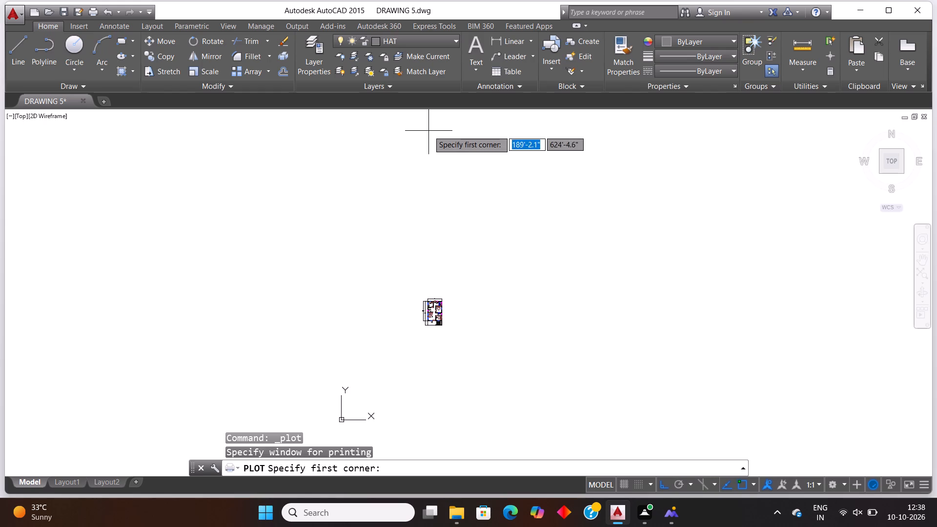
scroll(442, 313, up, 3)
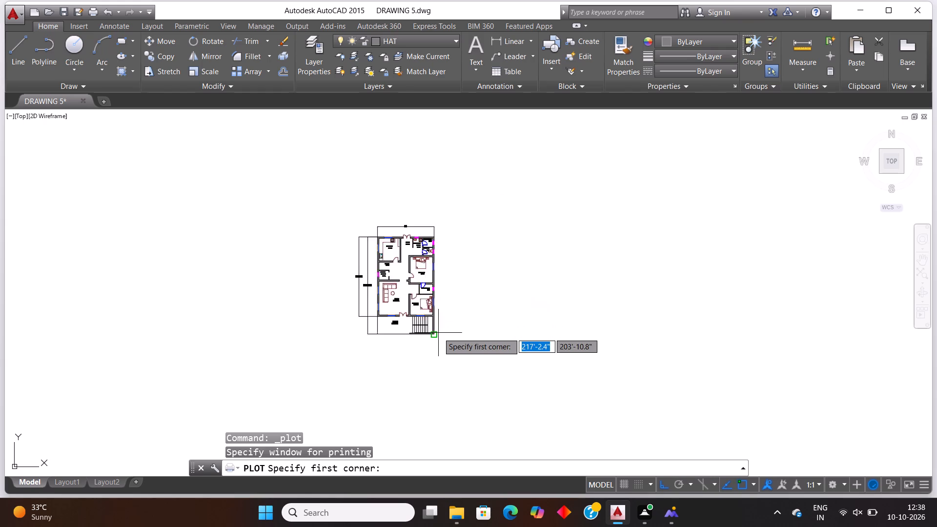
scroll(438, 333, up, 1)
click(293, 142)
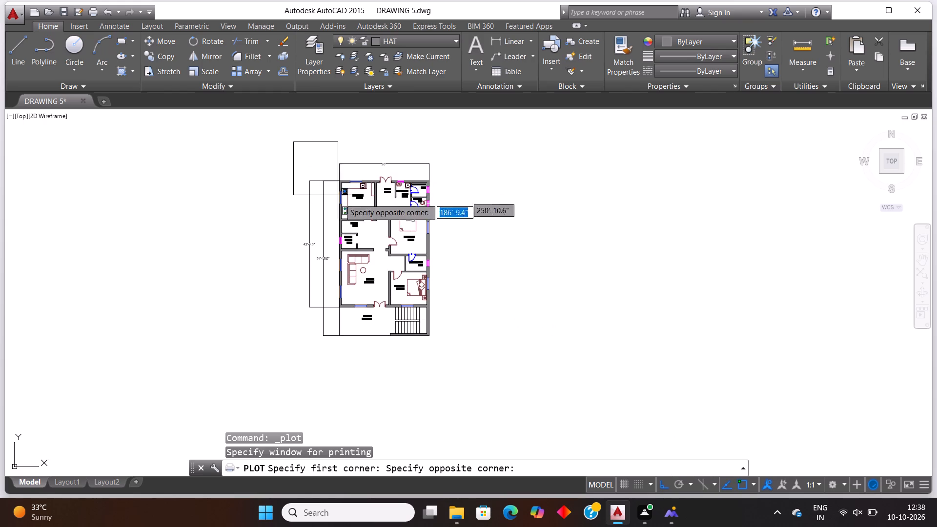
click(453, 346)
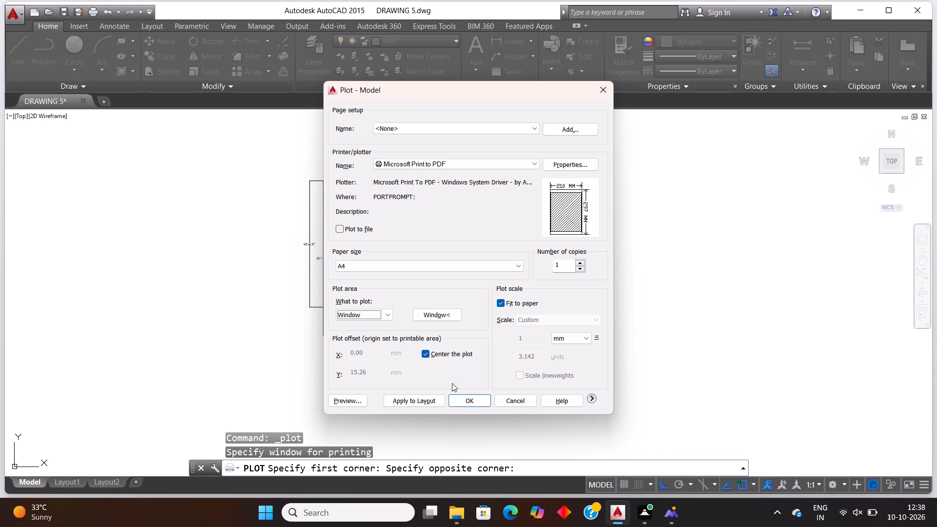
Preview the plot and output it as a PDF named DRAWING 5 PDF in the fuji workspace folder.
click(346, 401)
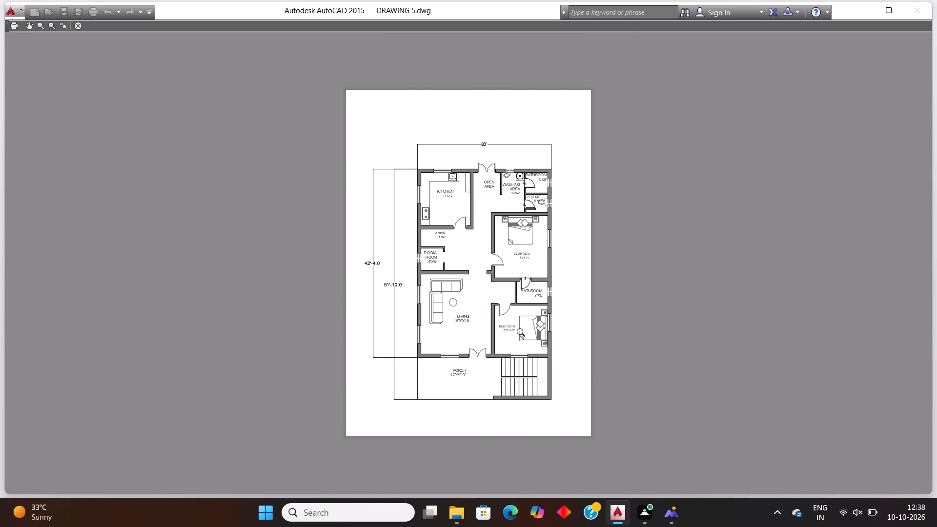
scroll(523, 333, up, 1)
scroll(523, 333, down, 1)
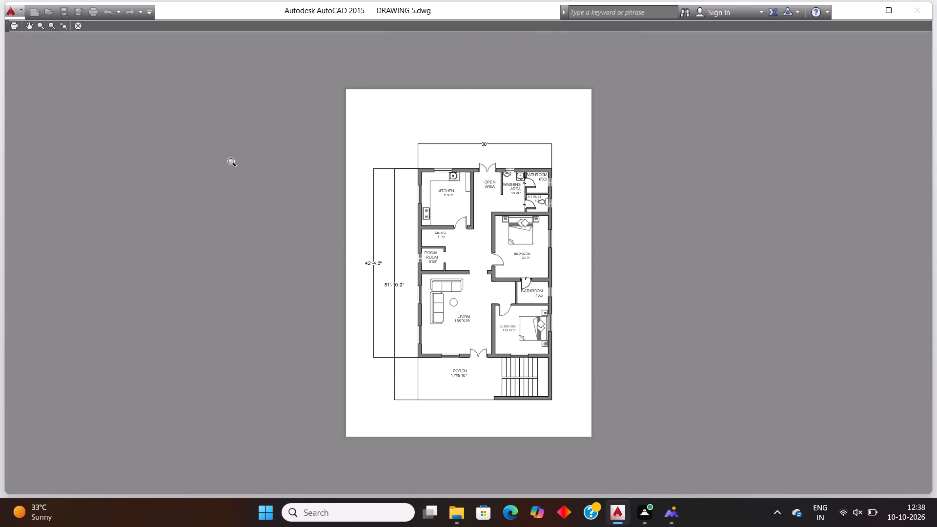
click(12, 26)
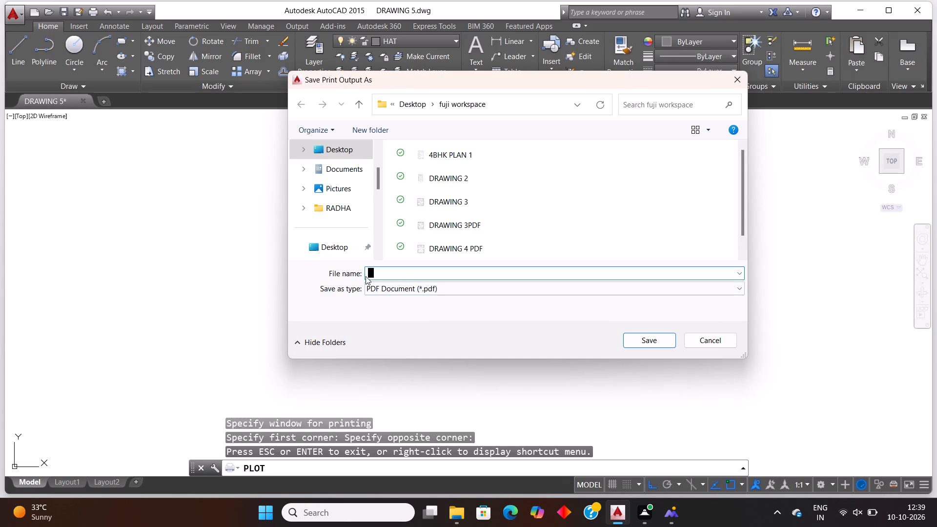
click(379, 276)
text(DRAWING 5 PDF)
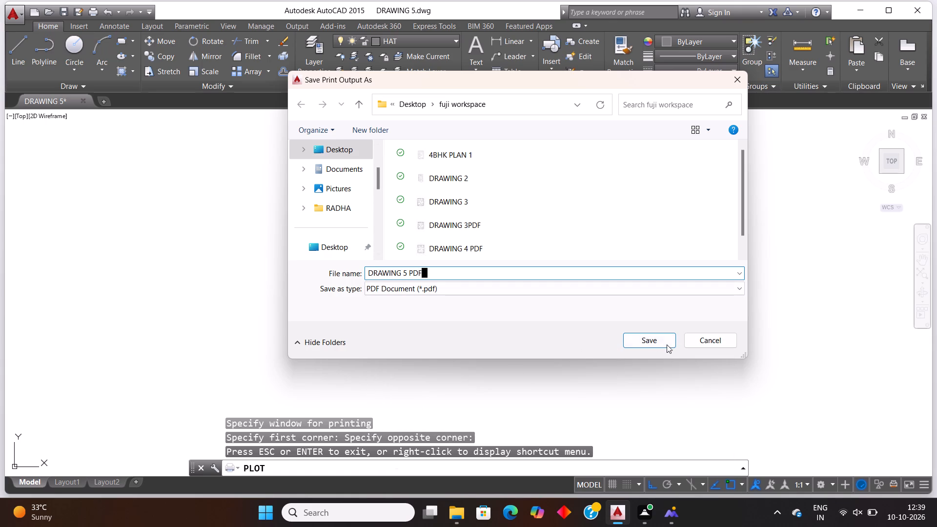
click(667, 344)
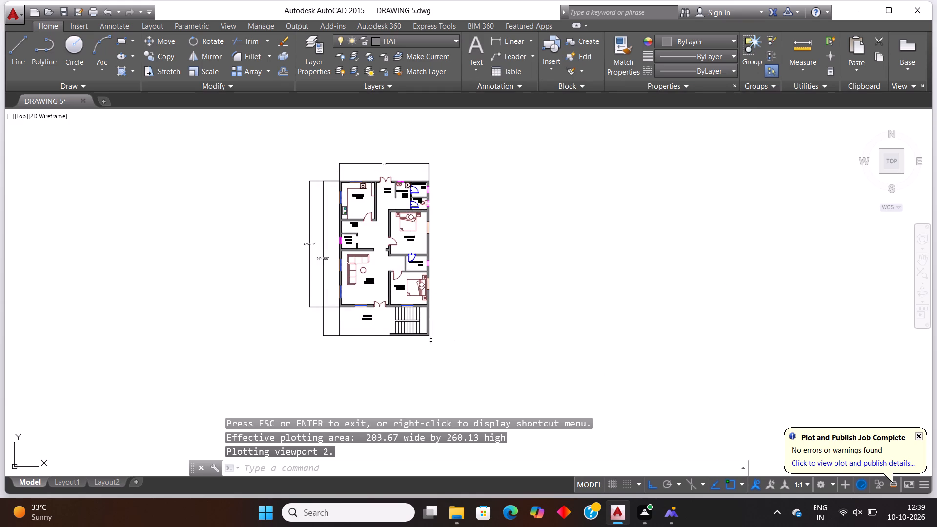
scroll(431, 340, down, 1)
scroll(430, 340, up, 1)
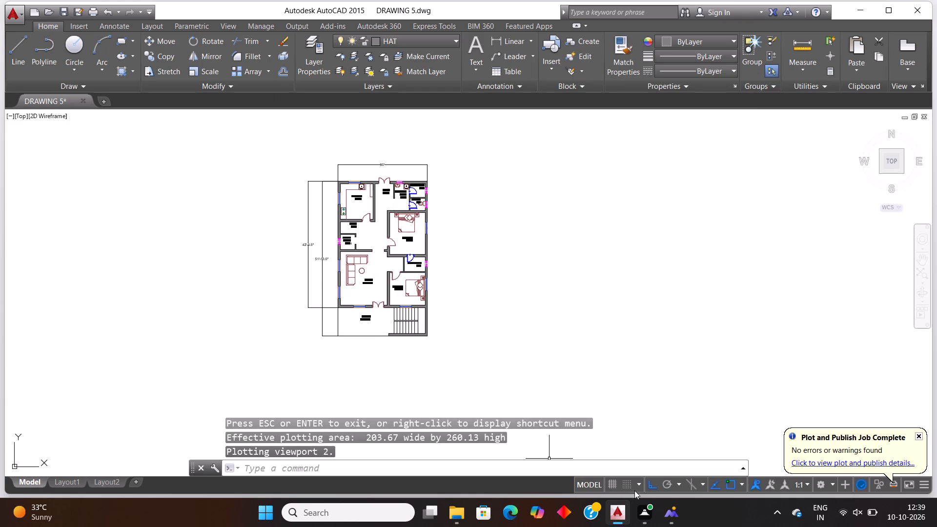